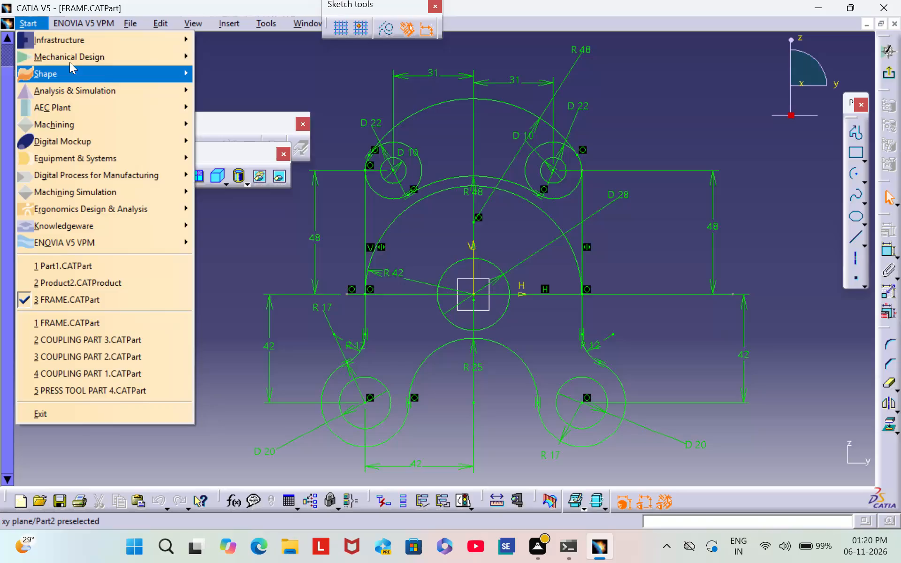
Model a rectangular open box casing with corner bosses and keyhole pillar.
Switch to the Part Design workbench and create a new part document with the default name and settings.
left_click(70, 61)
left_click(244, 56)
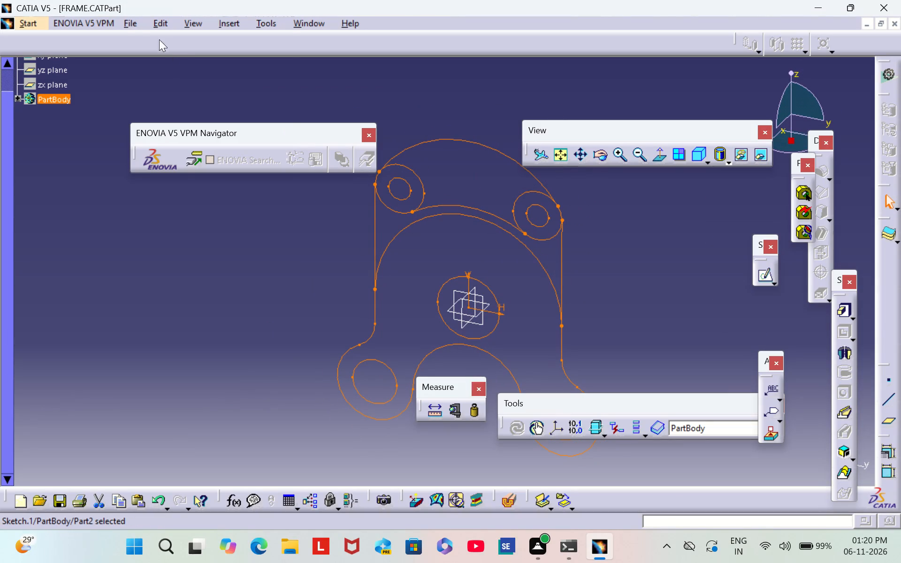
left_click(133, 26)
left_click(156, 38)
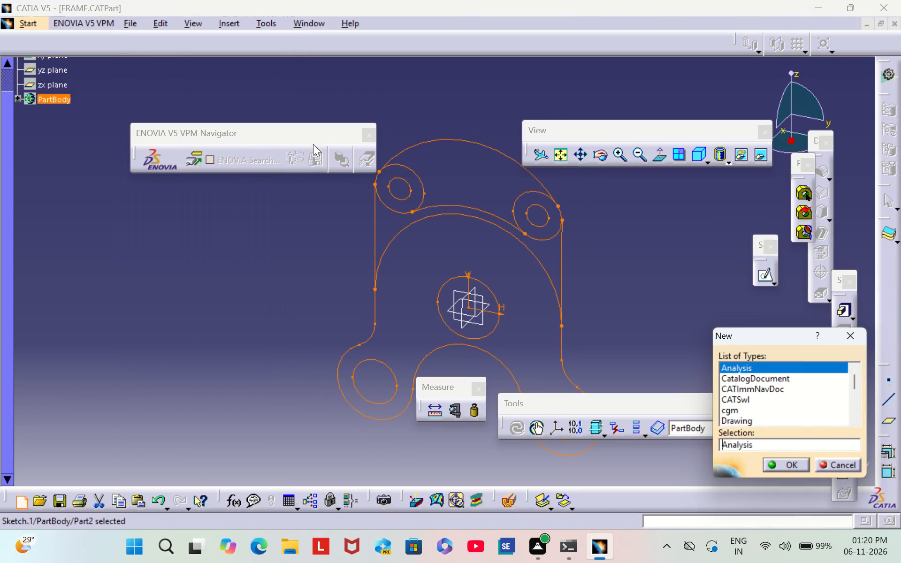
scroll(751, 400, "down", 6)
left_click(746, 369)
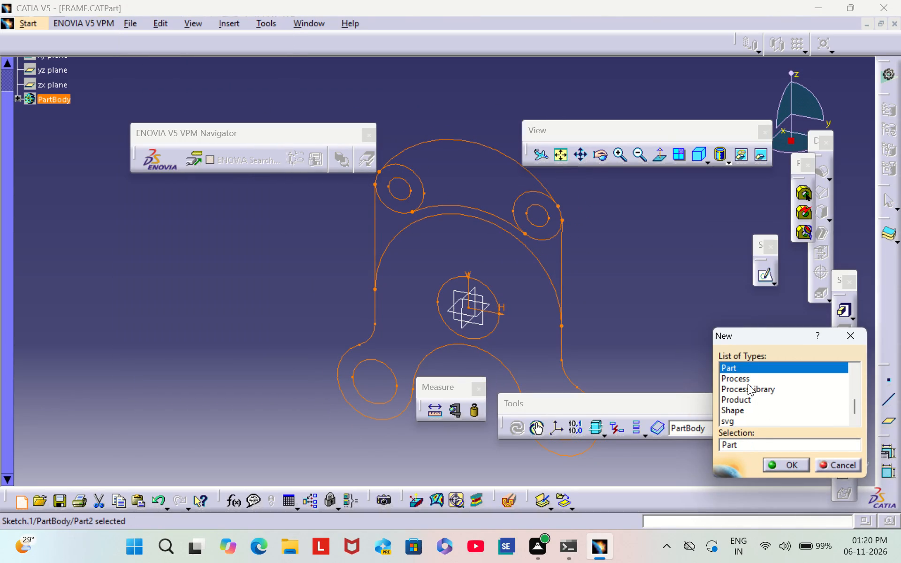
left_click(785, 466)
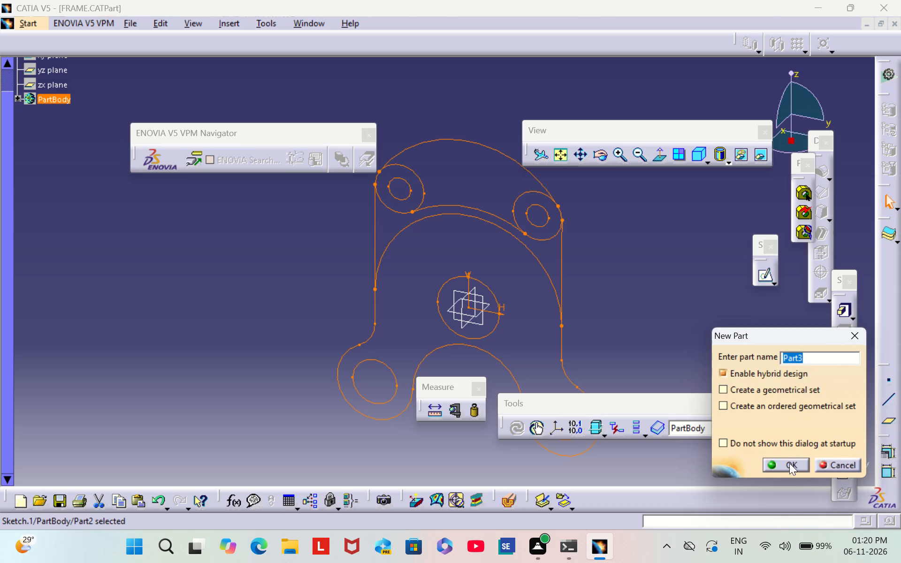
left_click(790, 464)
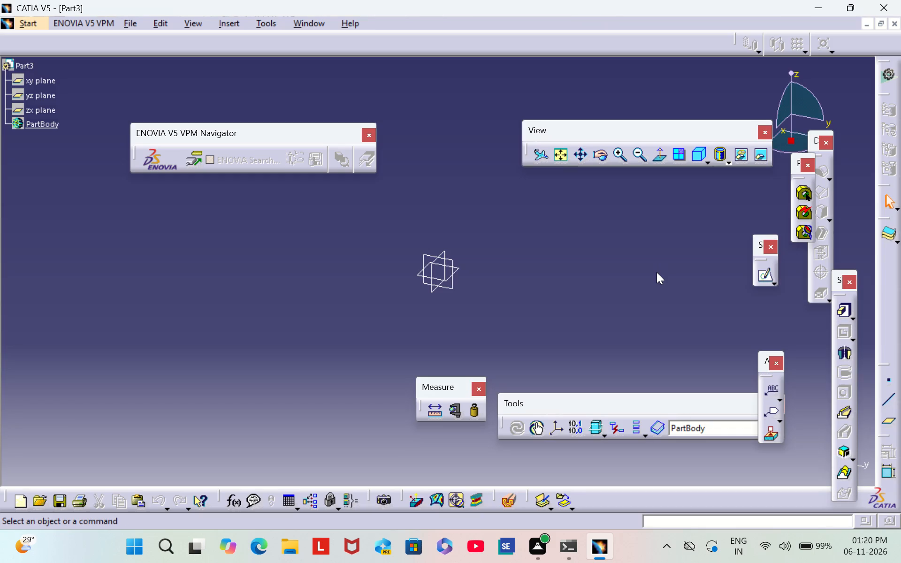
Open a sketch on the yz plane and draw a rectangle about 64 mm wide and 126 mm high around the origin.
left_click(452, 282)
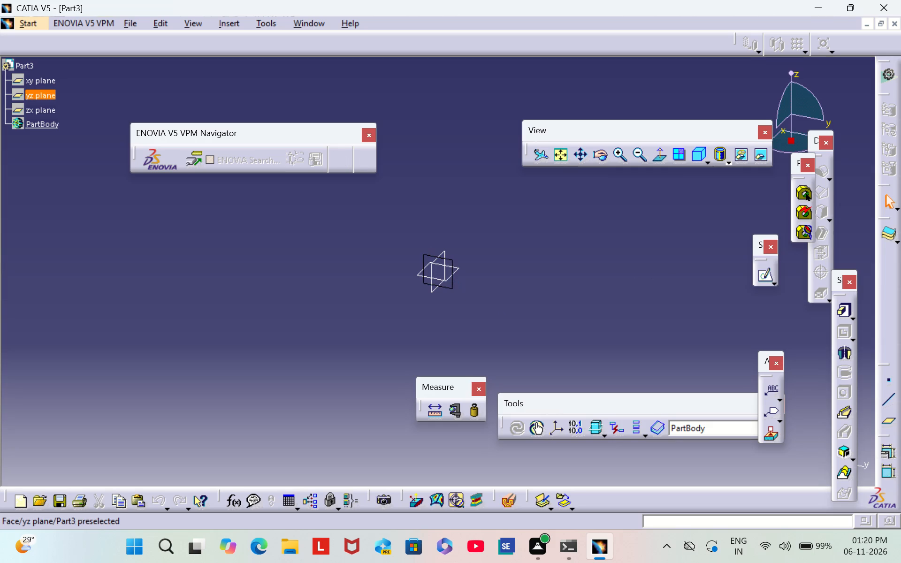
left_click(768, 278)
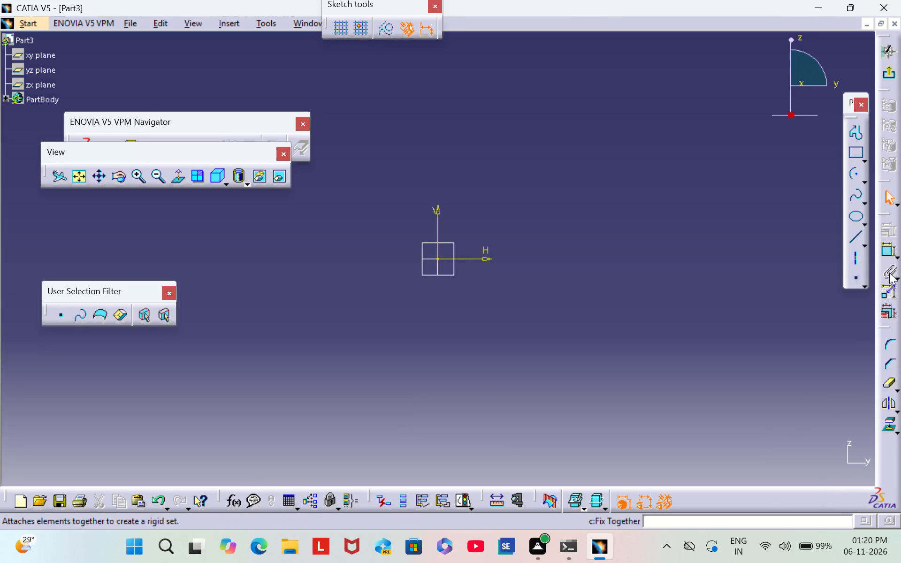
left_click(855, 154)
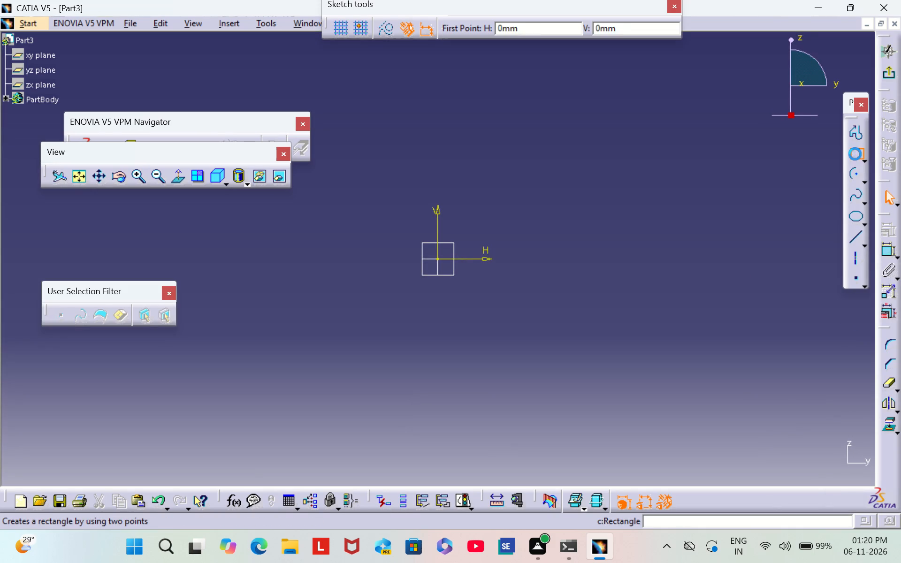
left_click(378, 142)
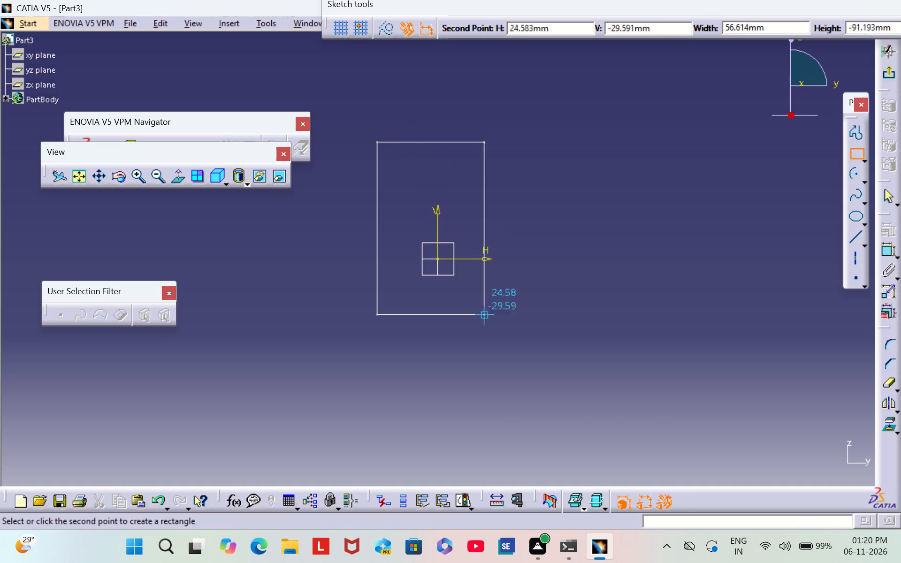
left_click(499, 380)
Dimension the rectangle's right vertical edge and set its height to 100 mm.
left_click(886, 246)
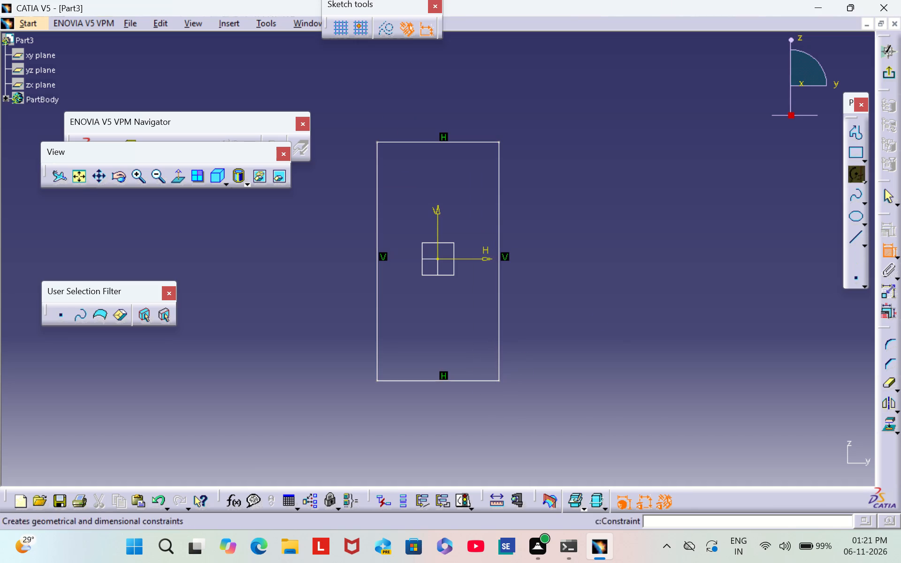
left_click(497, 329)
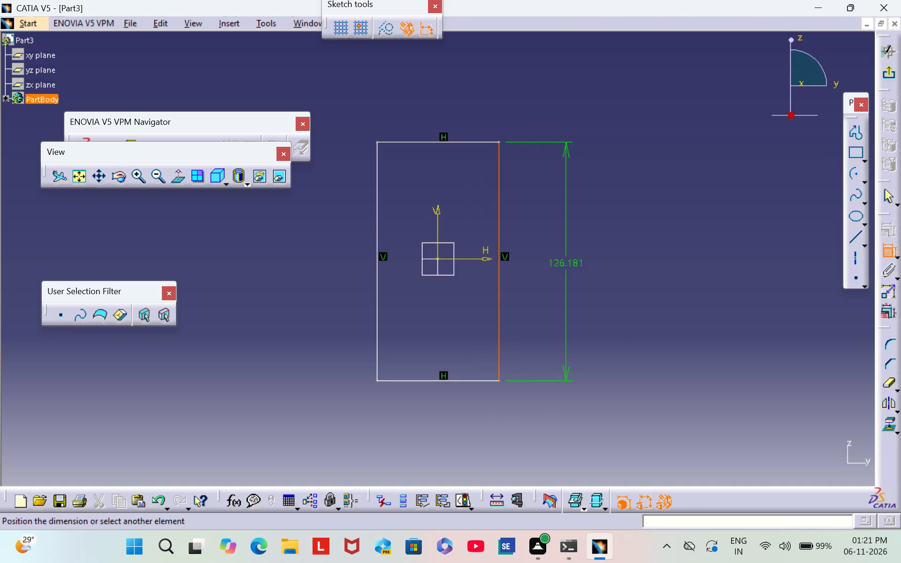
left_click(567, 261)
double_click(568, 260)
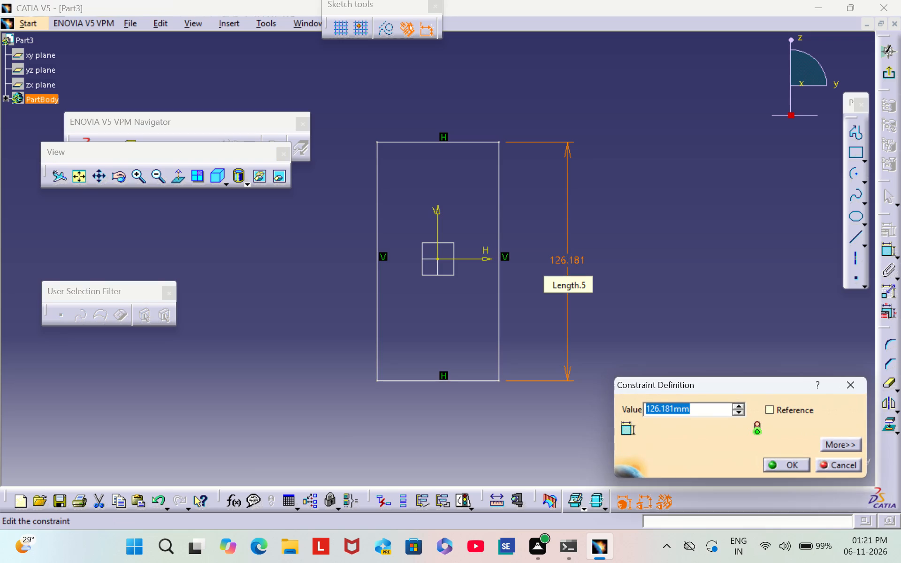
key("BackSpace")
key("1")
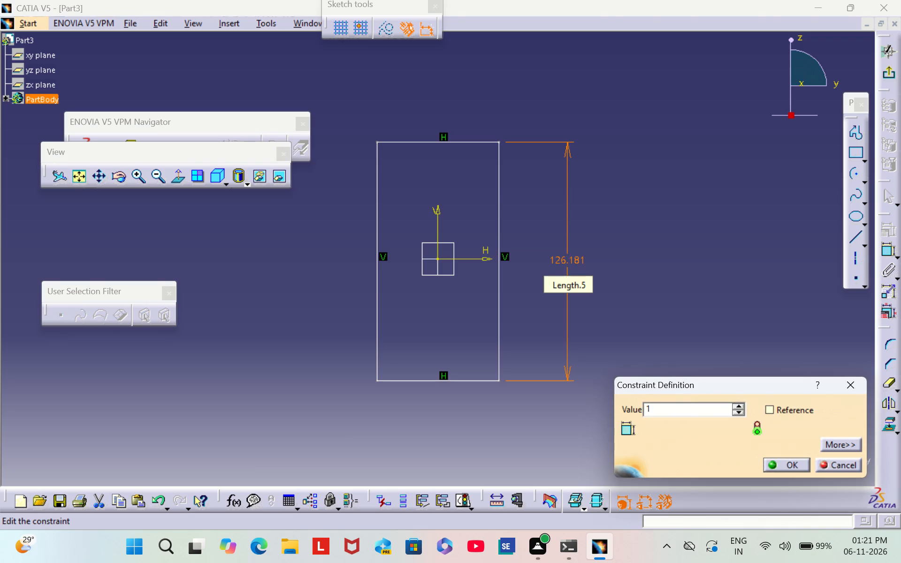
key("0")
key("minus")
key("BackSpace")
key("0")
key("Return")
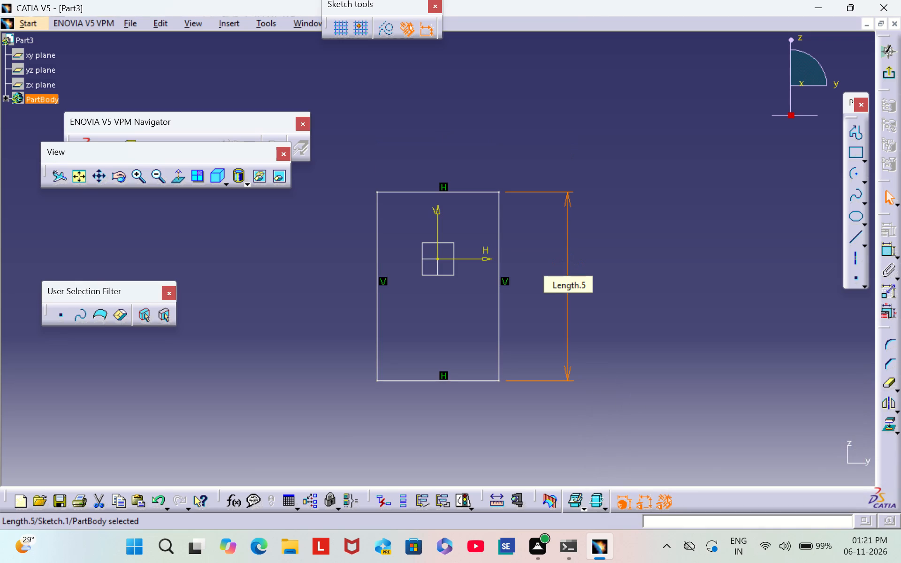
left_click(598, 251)
Dimension the rectangle's bottom edge and set its width to 60 mm.
left_click(886, 246)
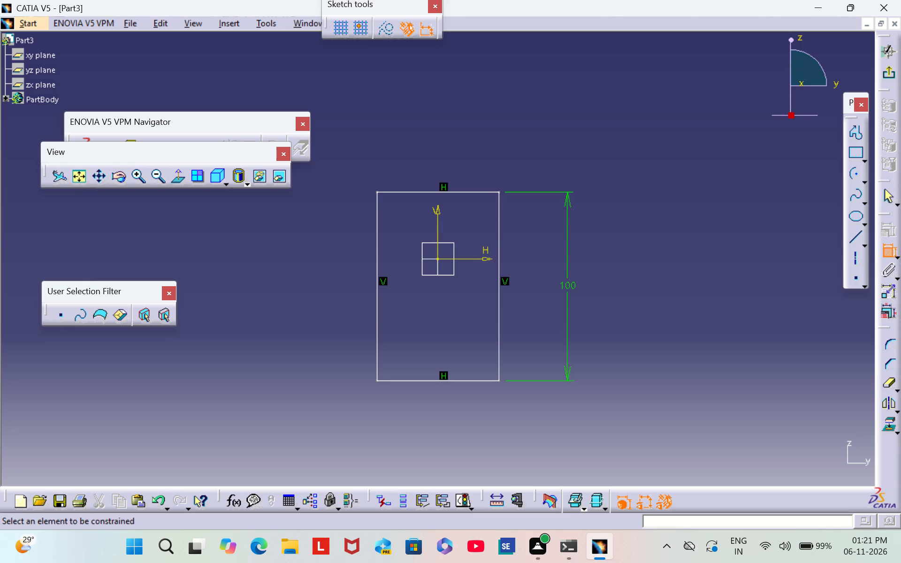
left_click(440, 380)
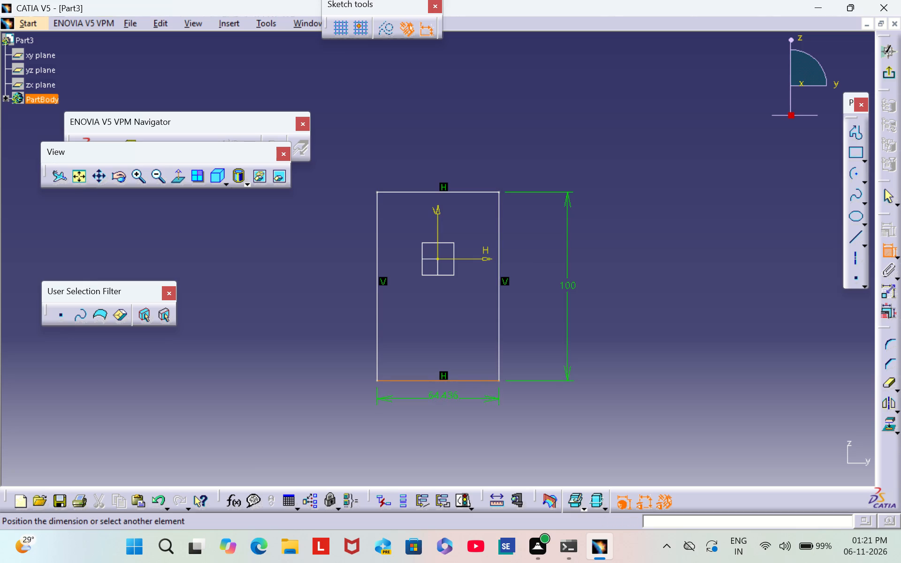
left_click(433, 415)
double_click(435, 406)
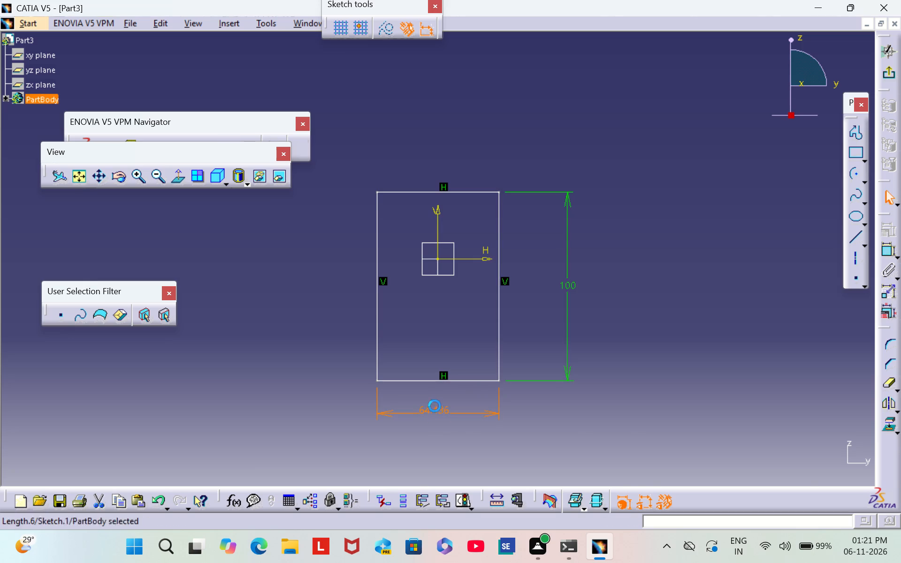
key("BackSpace")
type("60")
key("Return")
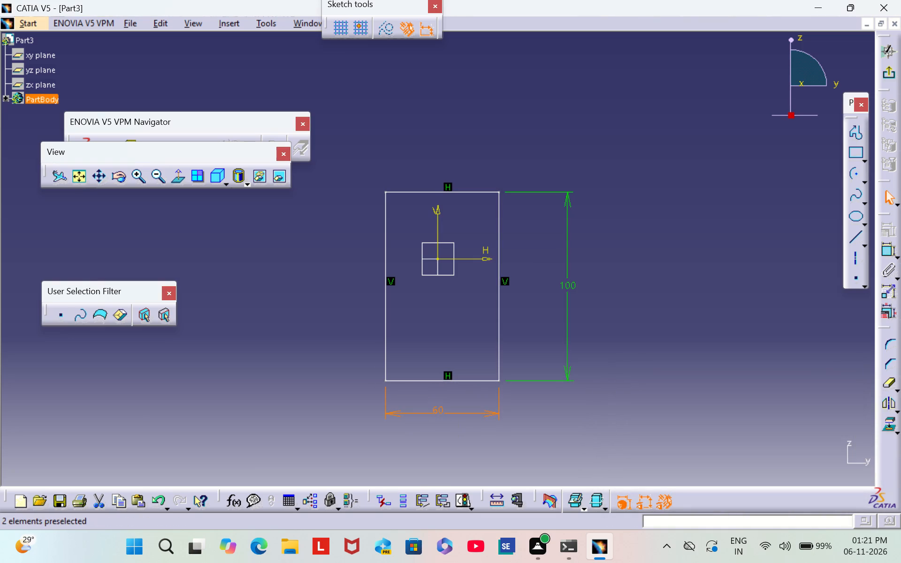
left_click(614, 326)
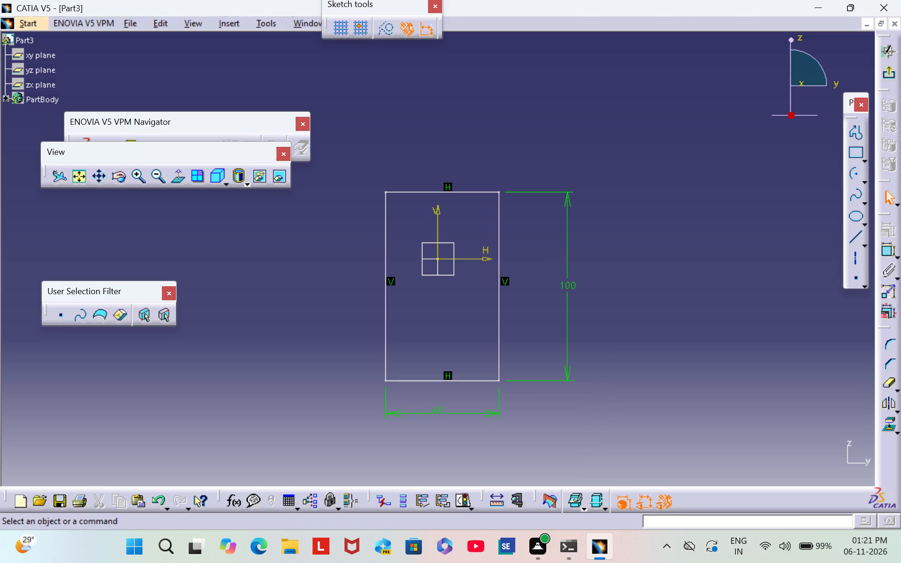
Constrain the rectangle's top and bottom edges to be symmetric about the horizontal sketch axis.
double_click(881, 251)
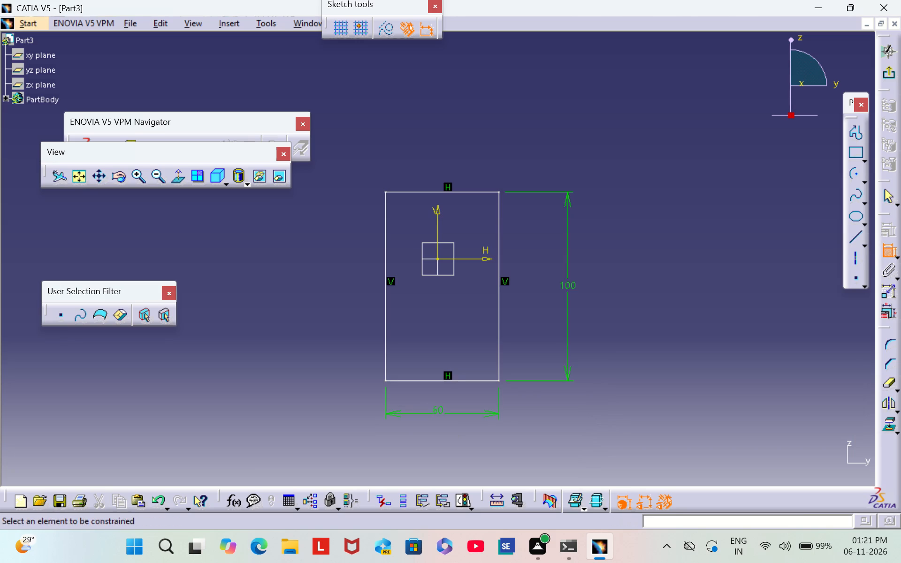
left_click(454, 190)
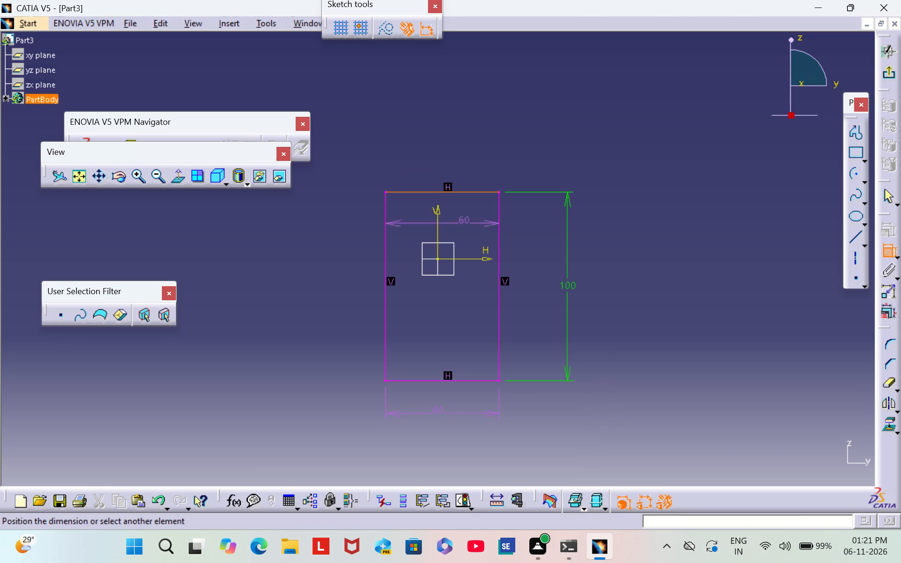
left_click(440, 380)
right_click(505, 307)
left_click(563, 439)
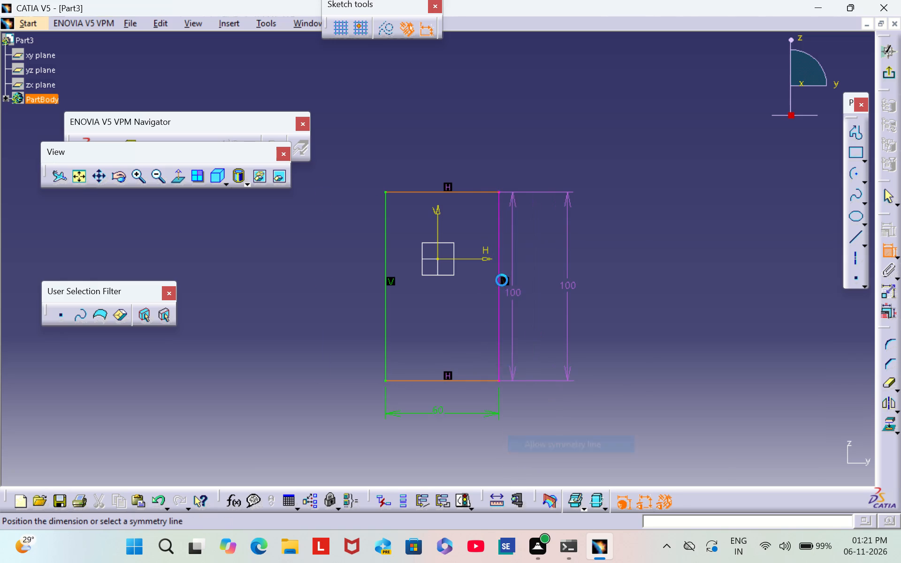
left_click(481, 256)
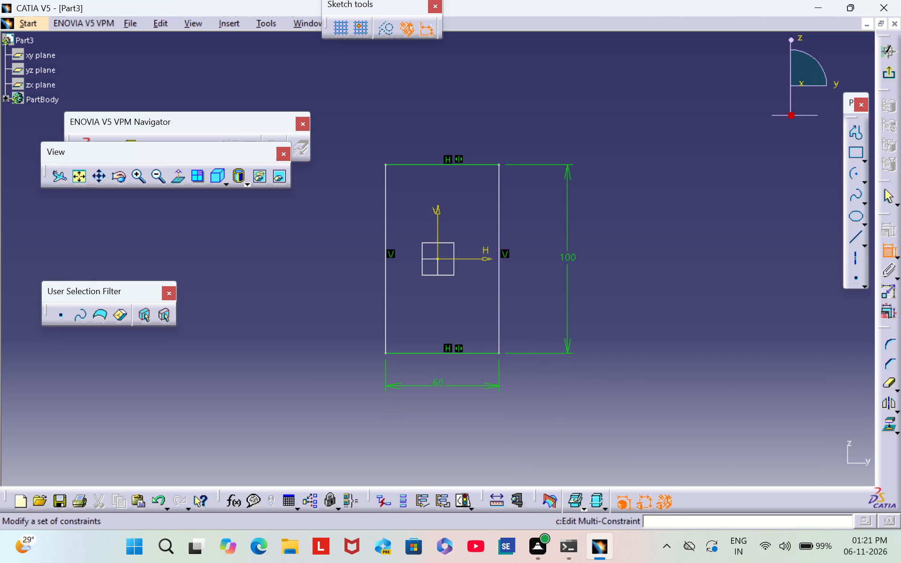
Constrain the rectangle's left and right edges to be symmetric about the vertical sketch axis.
left_click(386, 276)
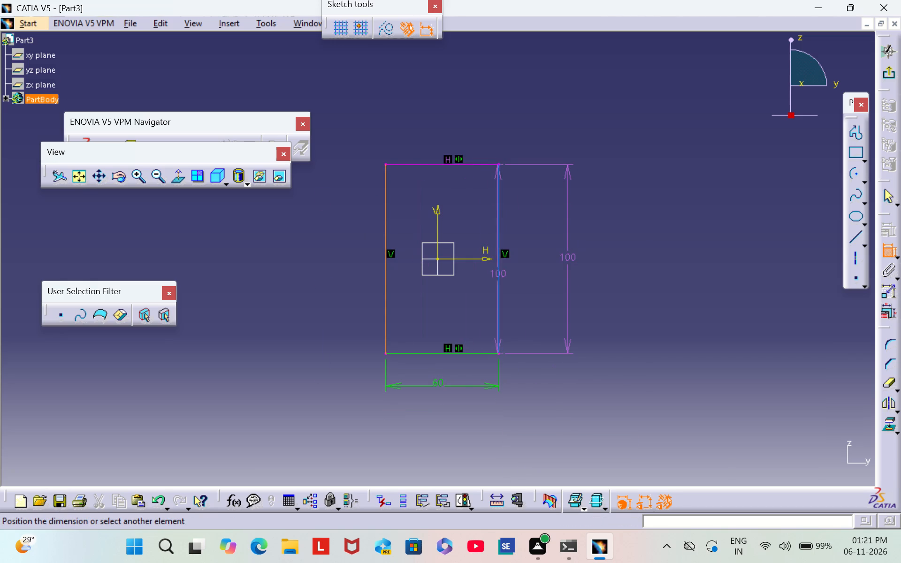
left_click(498, 278)
right_click(478, 260)
left_click(502, 461)
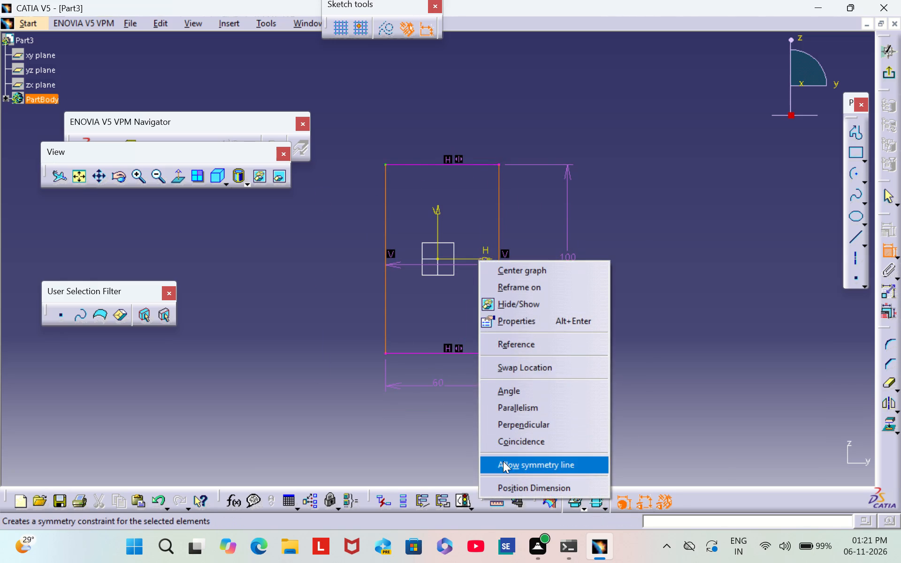
left_click(437, 232)
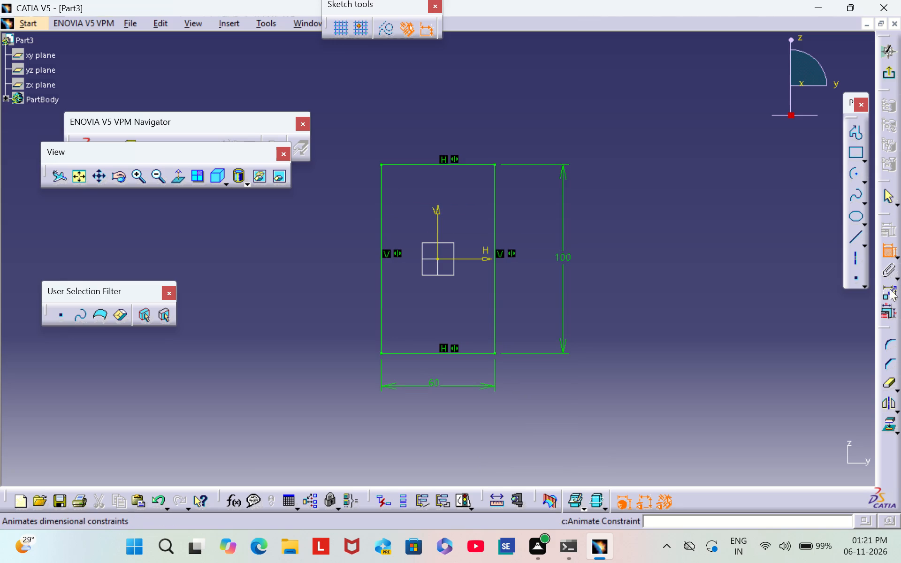
left_click(885, 252)
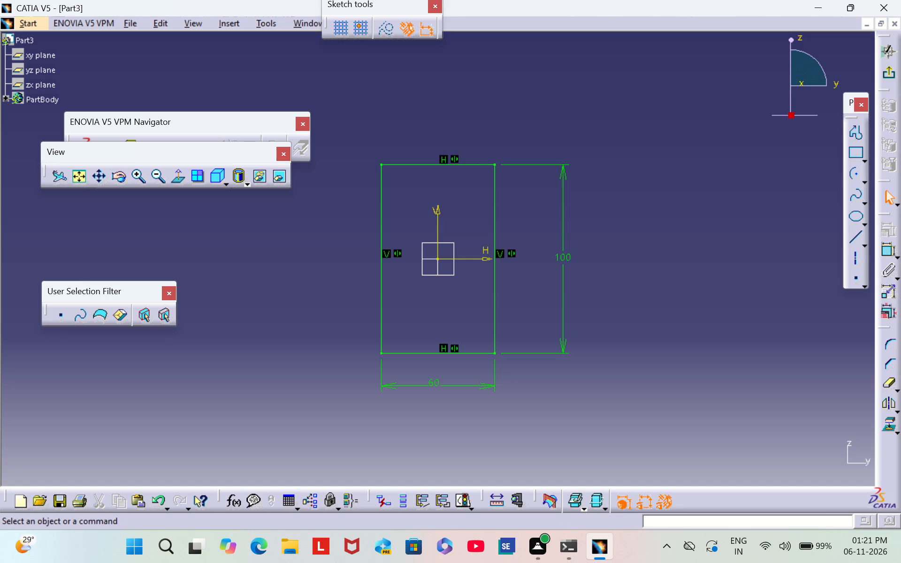
Draw a second rectangle about 44 mm wide and 79 mm high inside the first one, around the origin.
left_click(859, 162)
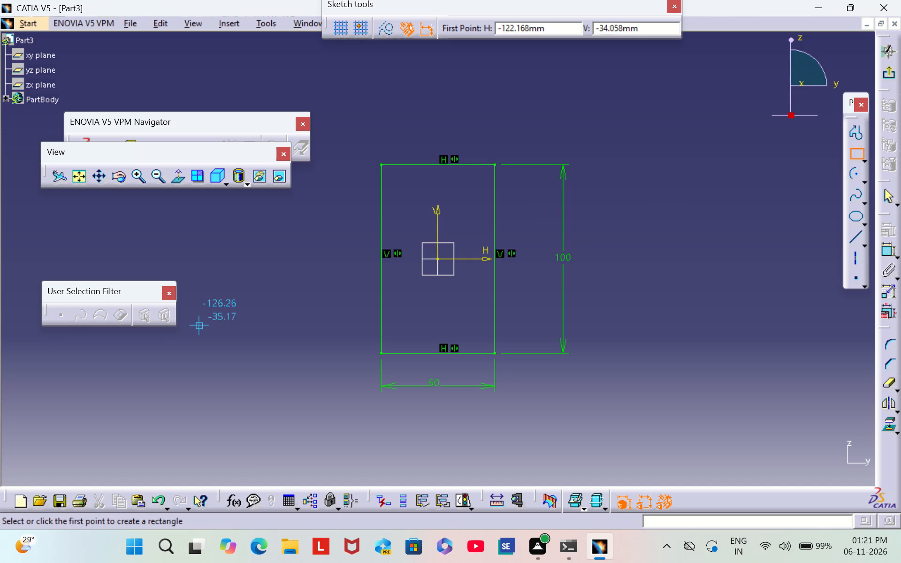
left_click(397, 183)
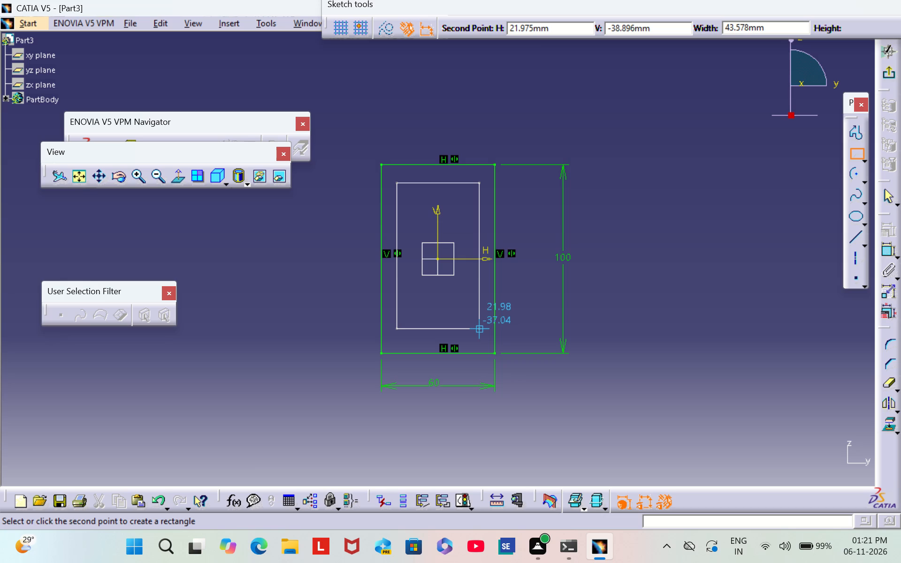
left_click(479, 334)
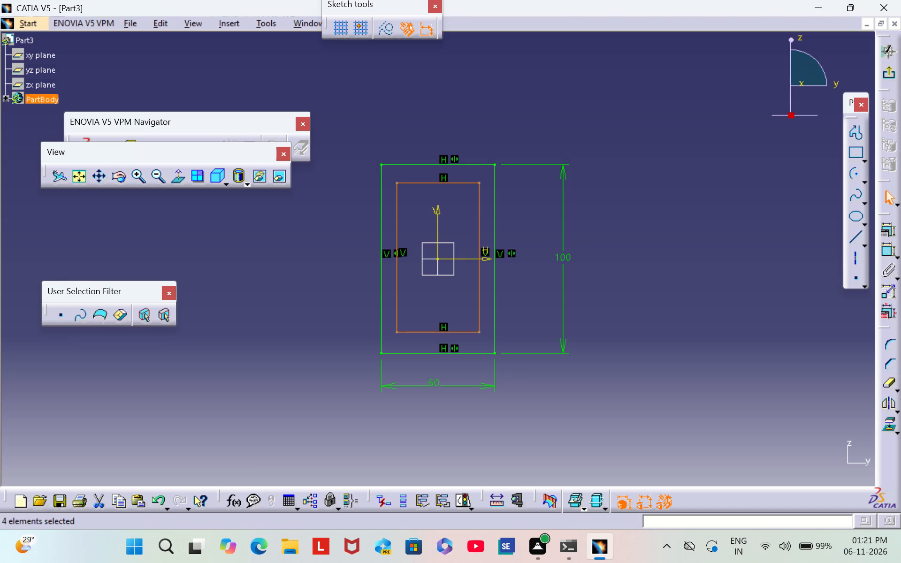
left_click(700, 218)
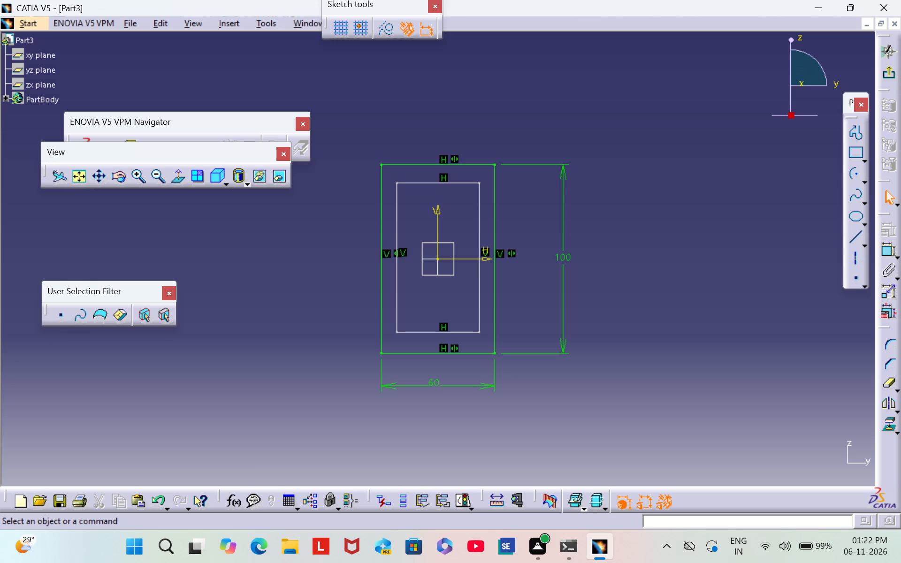
Dimension the gap between the right edges of the inner and outer rectangles and set it to 5 mm.
left_click(886, 249)
left_click(480, 314)
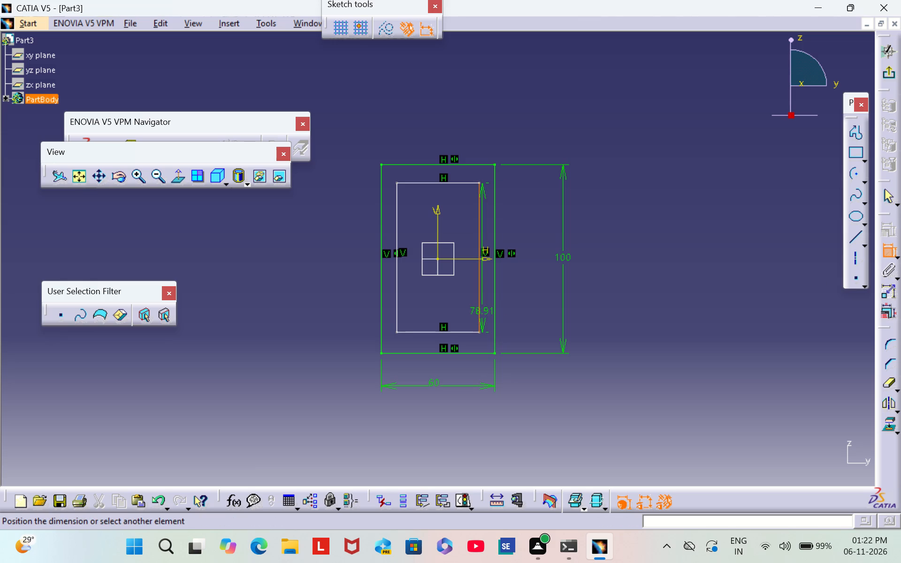
left_click(494, 316)
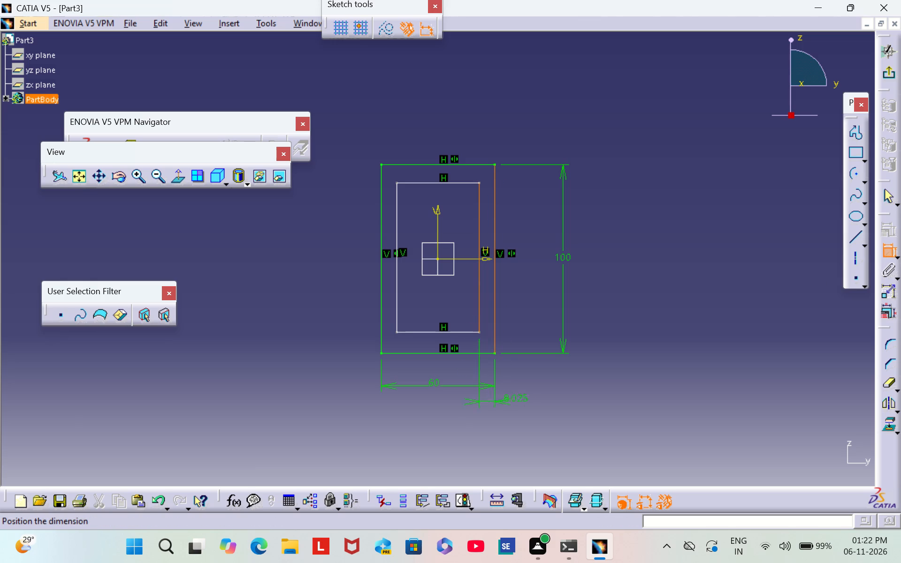
left_click(526, 386)
double_click(522, 385)
key("BackSpace")
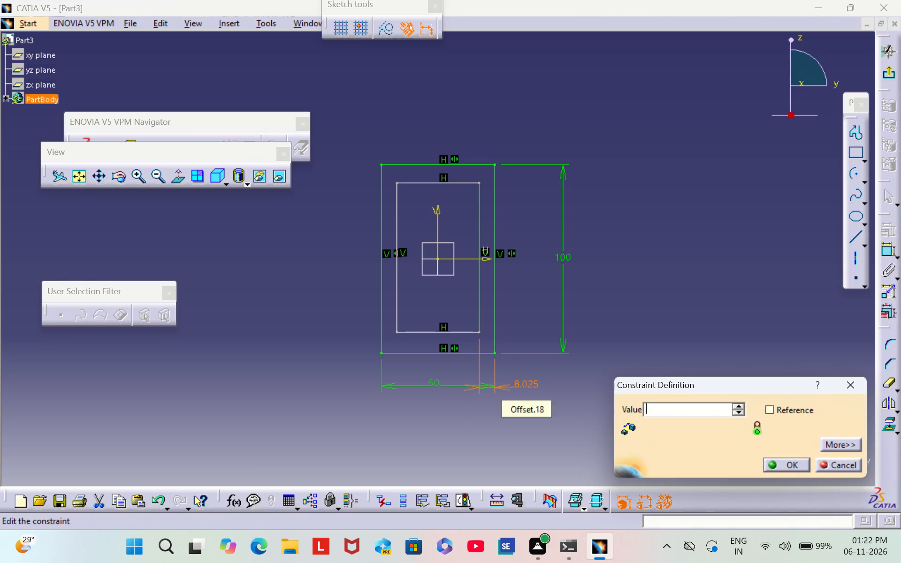
key("5")
key("Return")
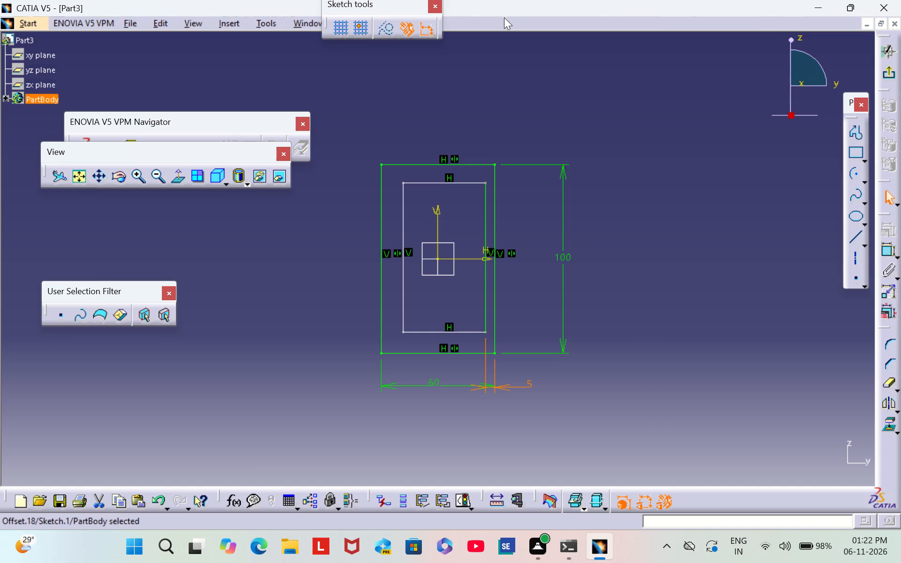
left_click(710, 419)
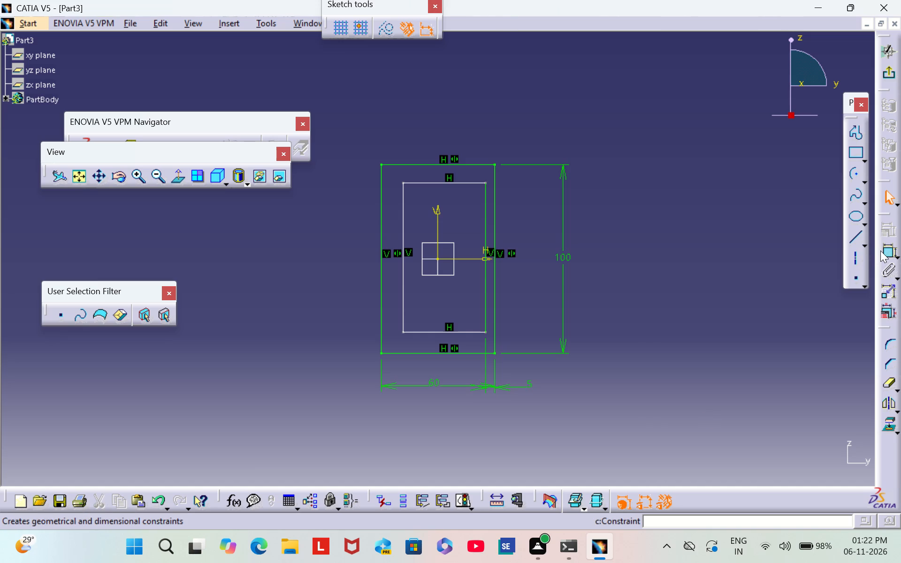
Dimension the gap between the top edges of the outer and inner rectangles and set it to 5 mm.
double_click(882, 251)
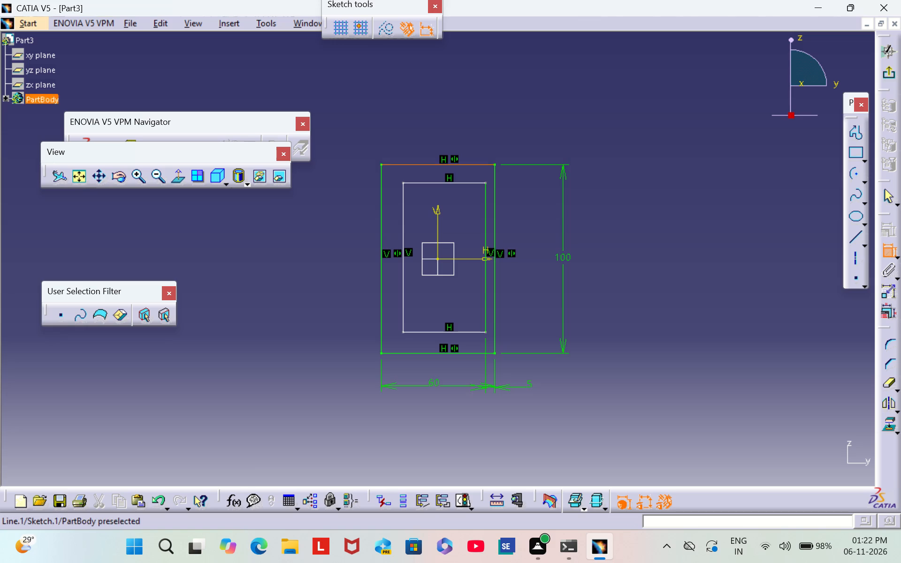
left_click(433, 163)
left_click(443, 180)
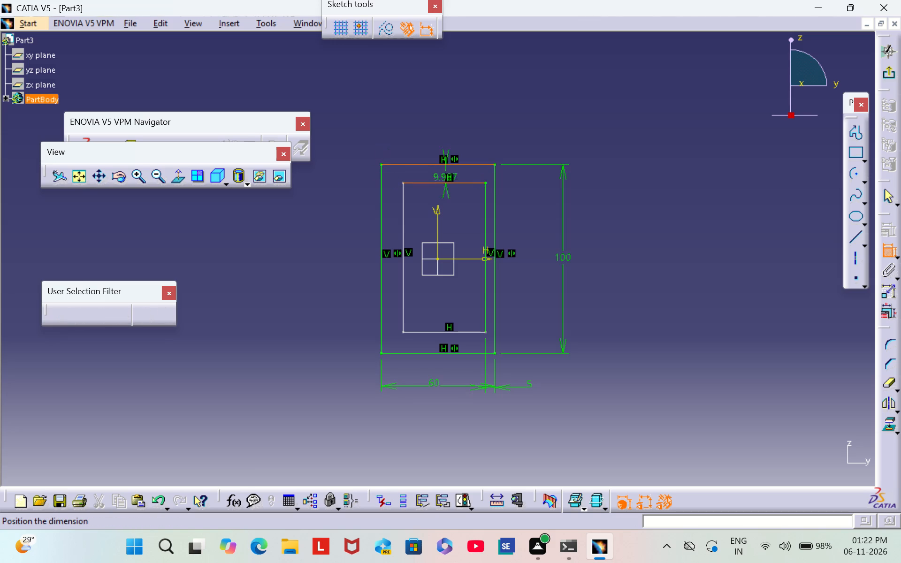
left_click(606, 176)
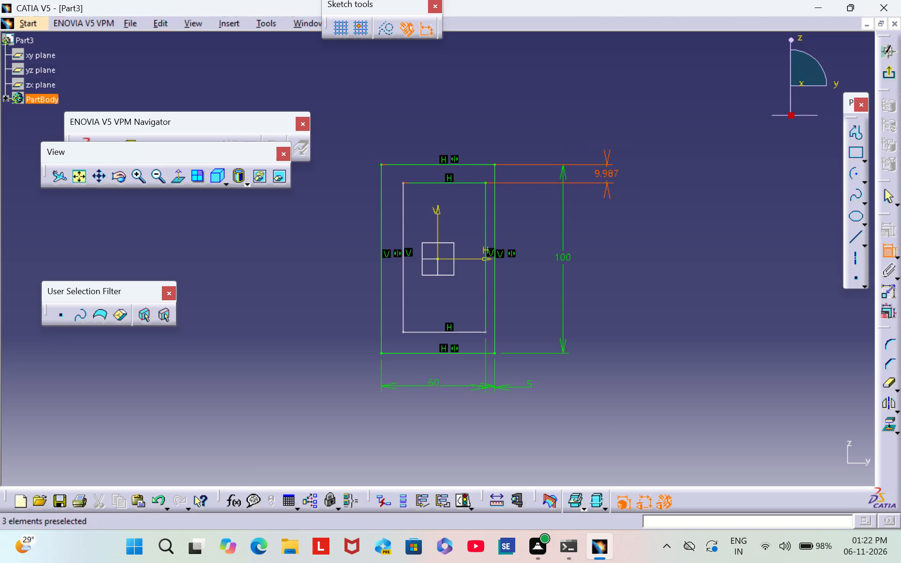
double_click(601, 171)
key("BackSpace")
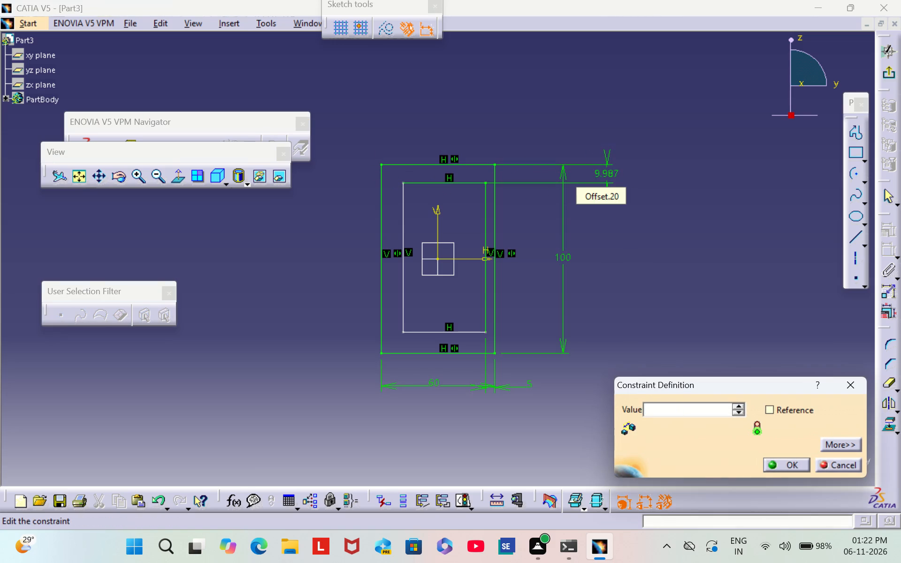
key("5")
key("Return")
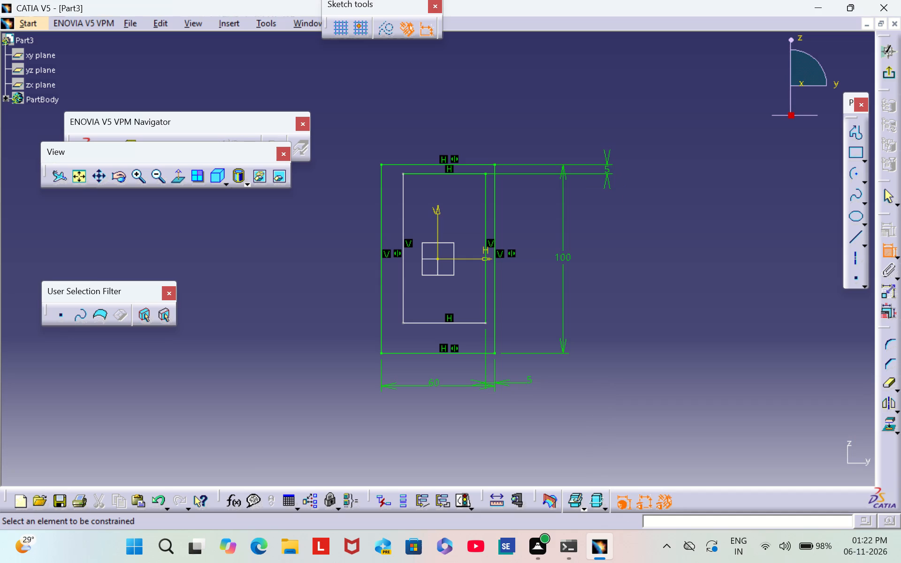
Dimension the gap between the bottom edges of the inner and outer rectangles and set it to 5 mm.
left_click(438, 323)
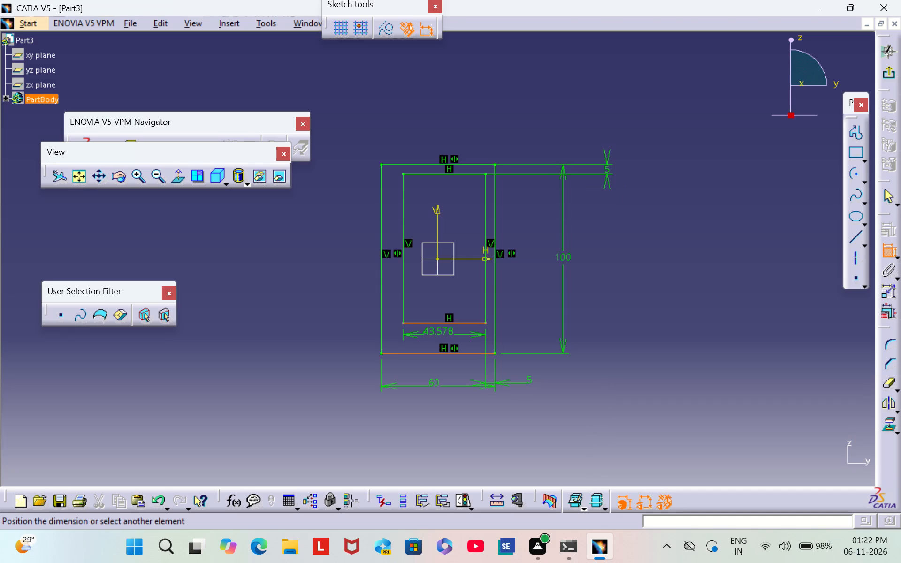
left_click(444, 353)
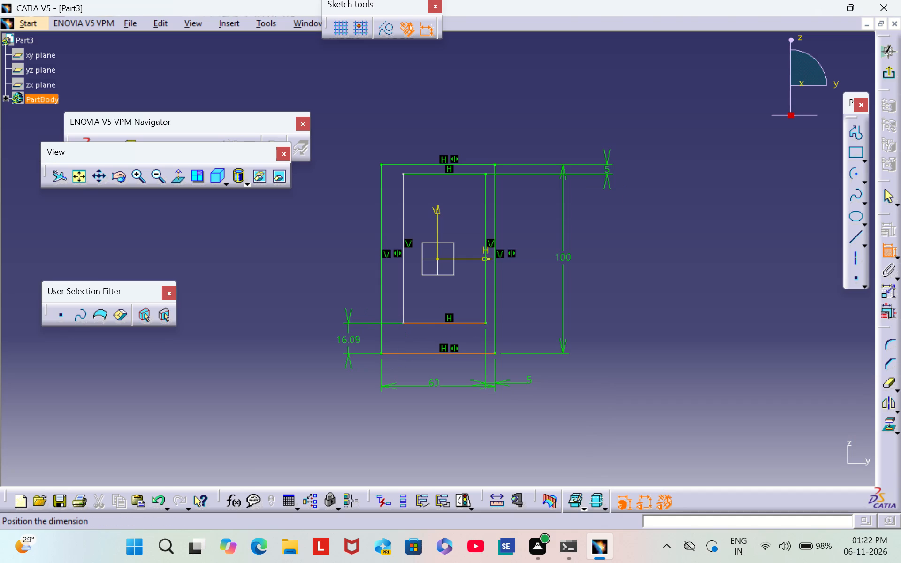
left_click(346, 342)
double_click(348, 338)
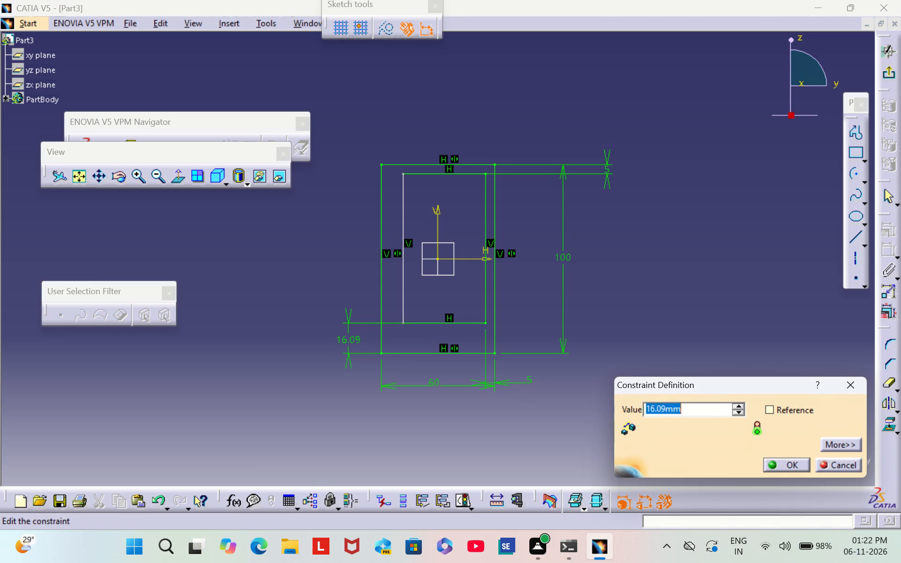
key("BackSpace")
key("5")
key("Return")
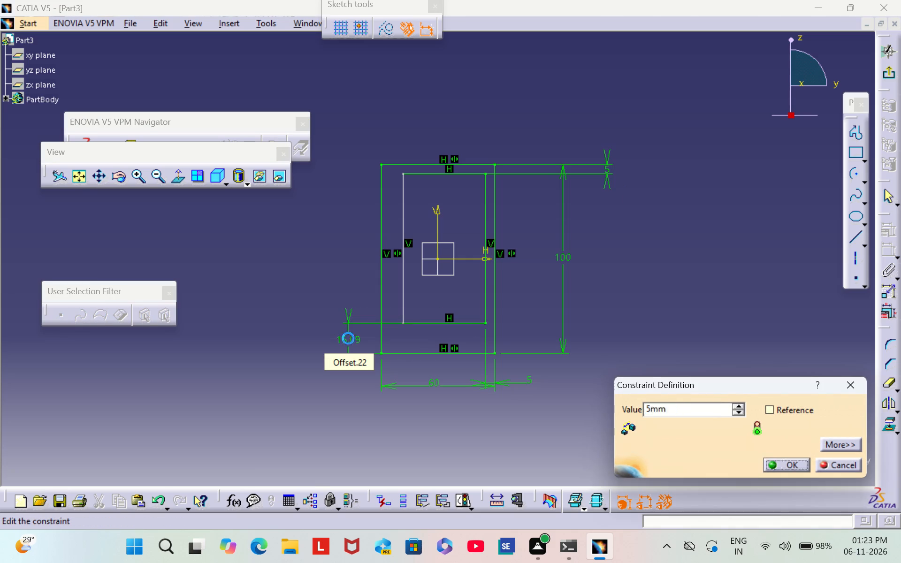
left_click(337, 285)
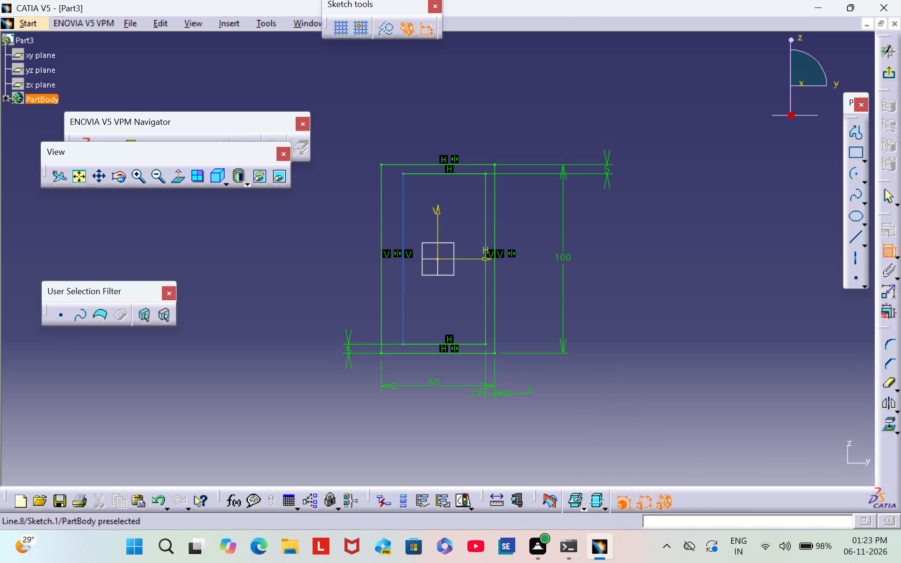
Dimension the gap between the left edges of the inner and outer rectangles and set it to 5 mm.
left_click(402, 274)
left_click(381, 287)
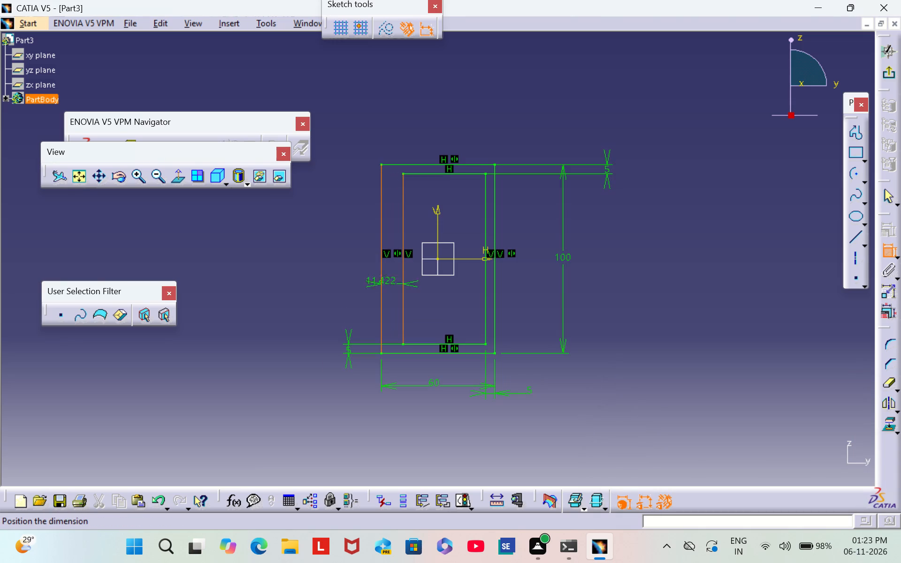
left_click(339, 163)
double_click(345, 162)
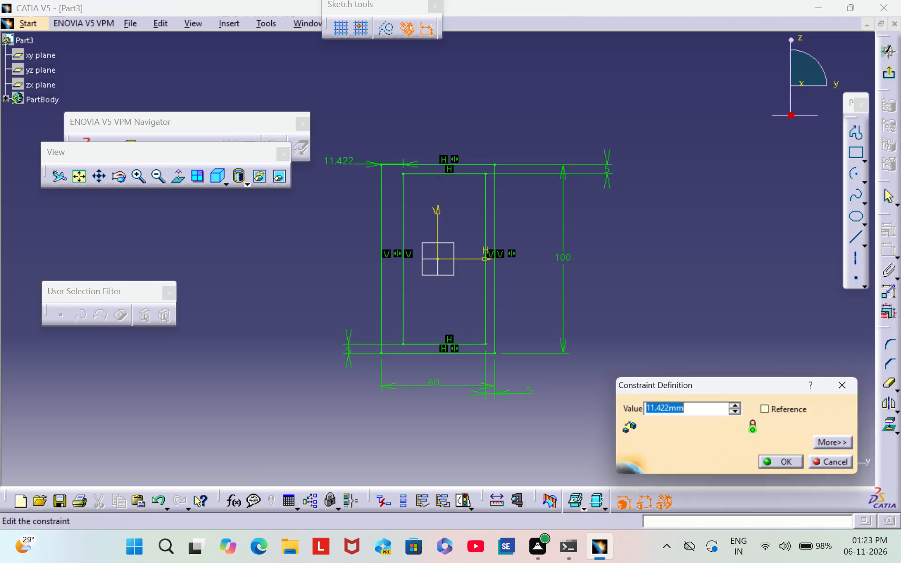
key("BackSpace")
key("5")
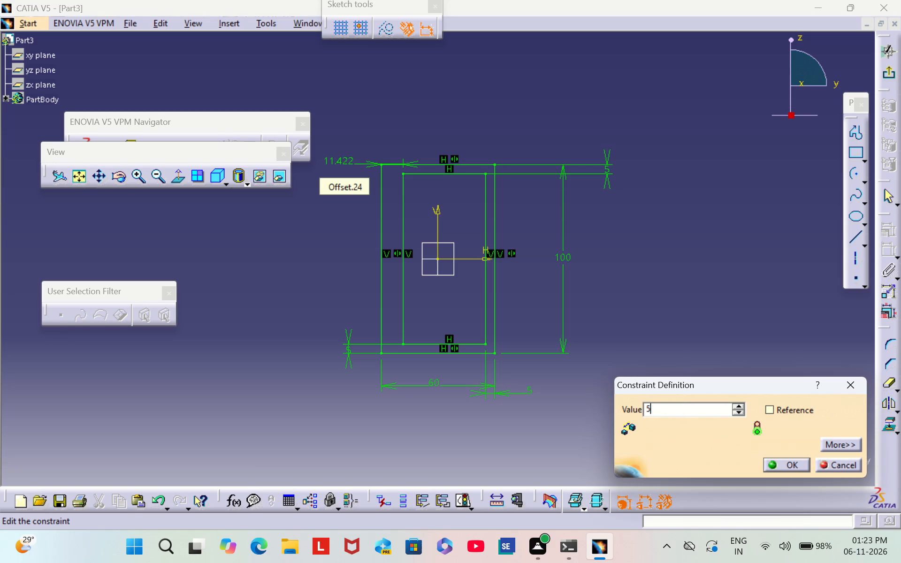
key("Return")
left_click(639, 216)
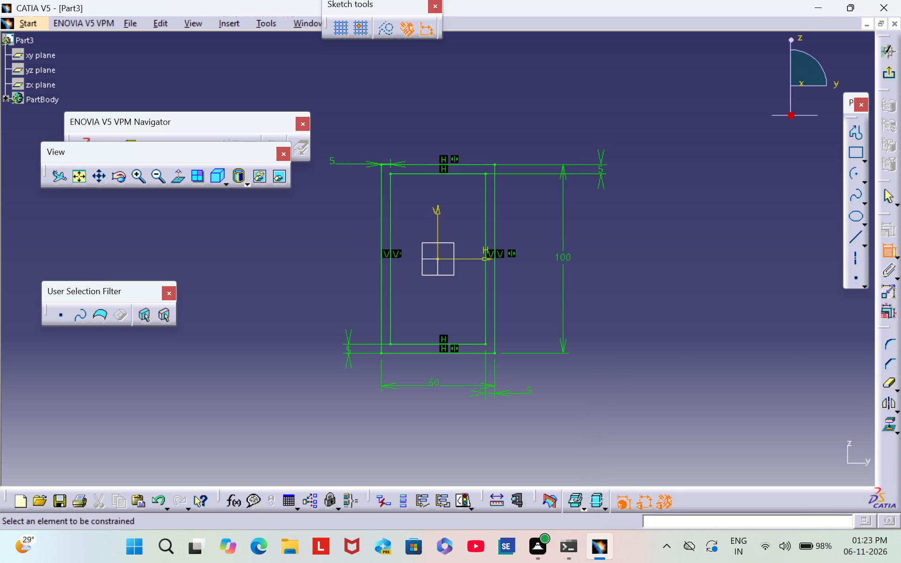
left_click(884, 256)
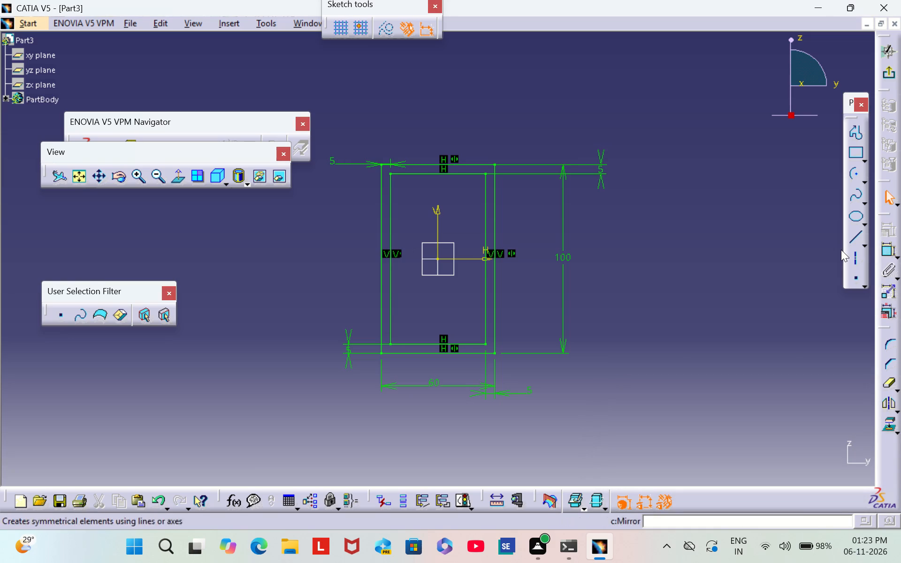
Draw a small circle near the inner rectangle's upper-right corner, centred at about H 17 mm, V 37 mm.
left_click(862, 177)
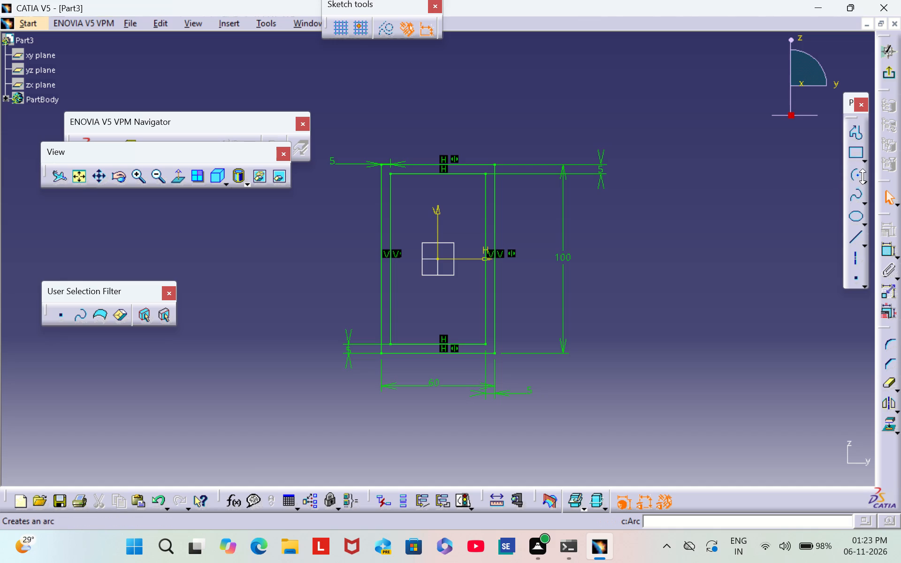
left_click(864, 174)
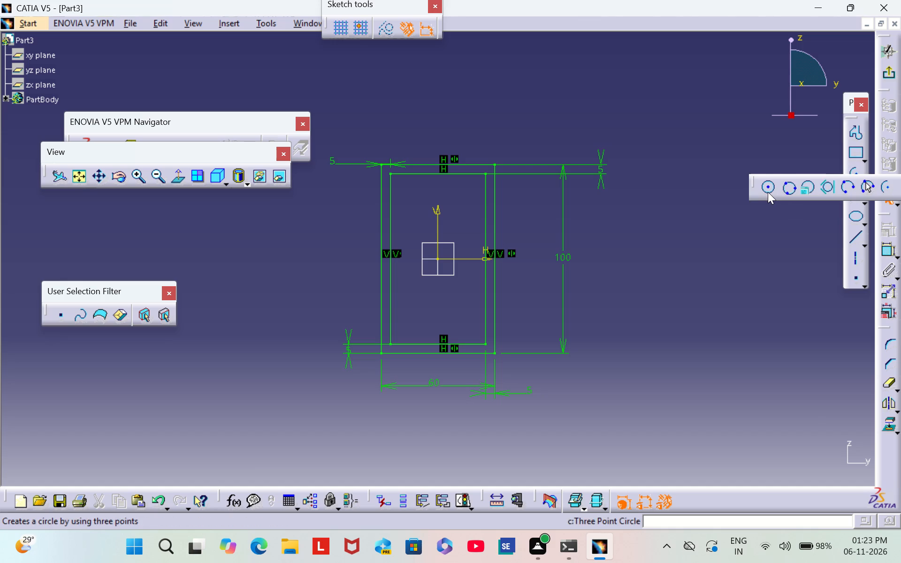
left_click(767, 189)
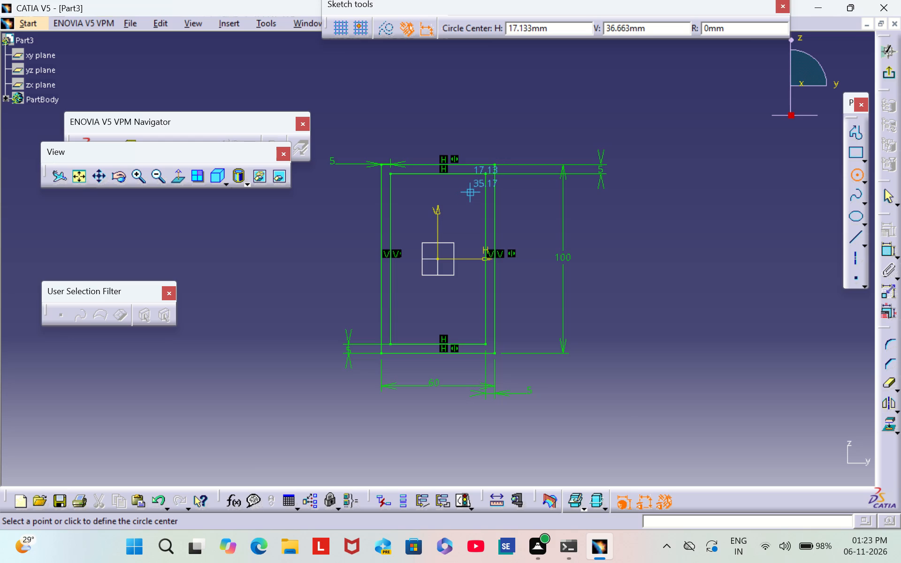
left_click(470, 189)
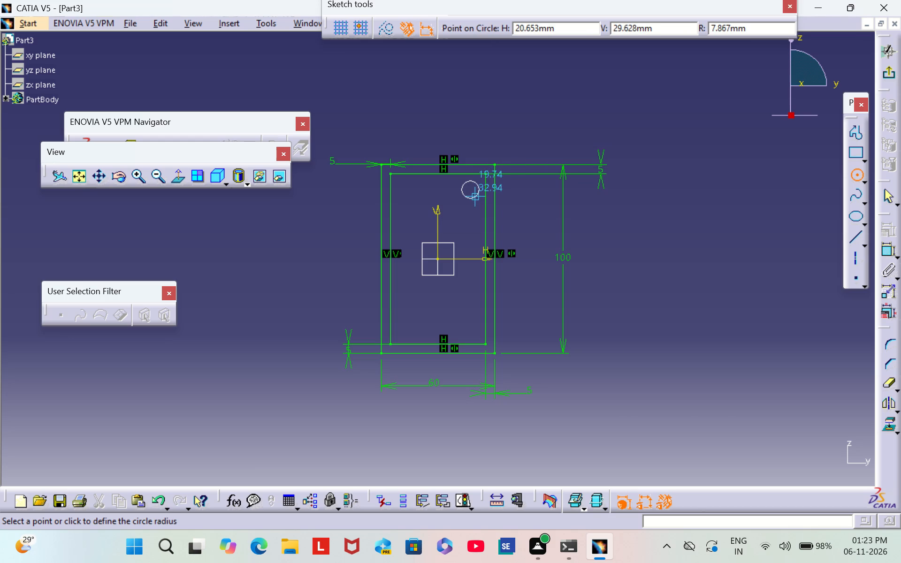
left_click(472, 198)
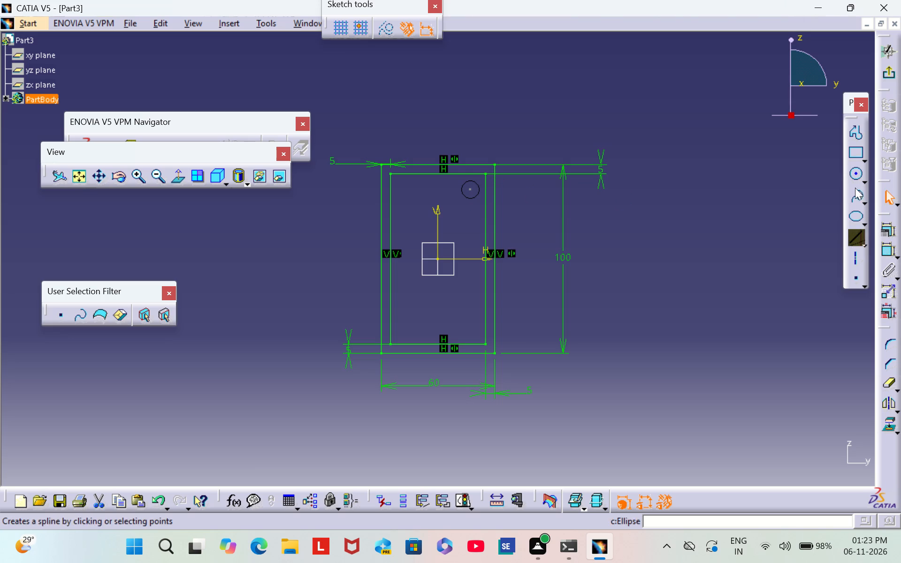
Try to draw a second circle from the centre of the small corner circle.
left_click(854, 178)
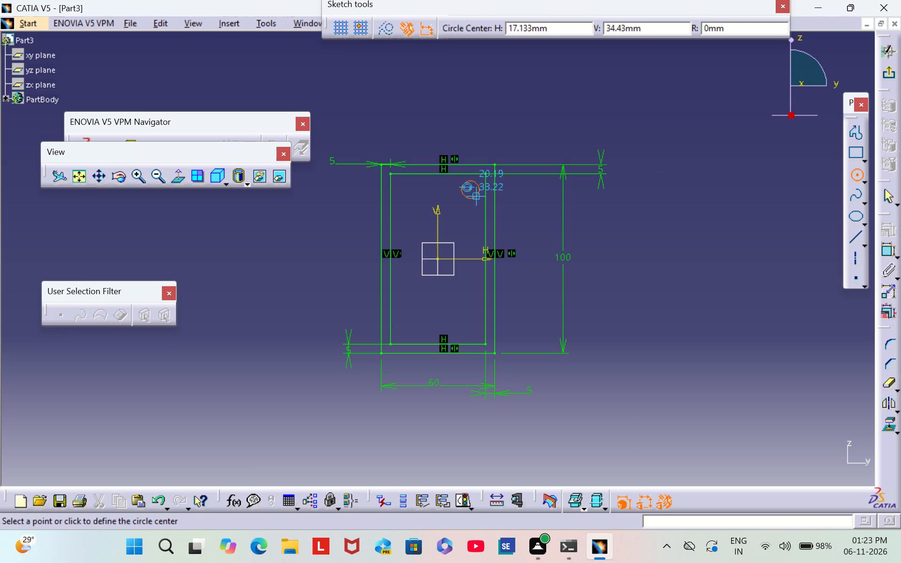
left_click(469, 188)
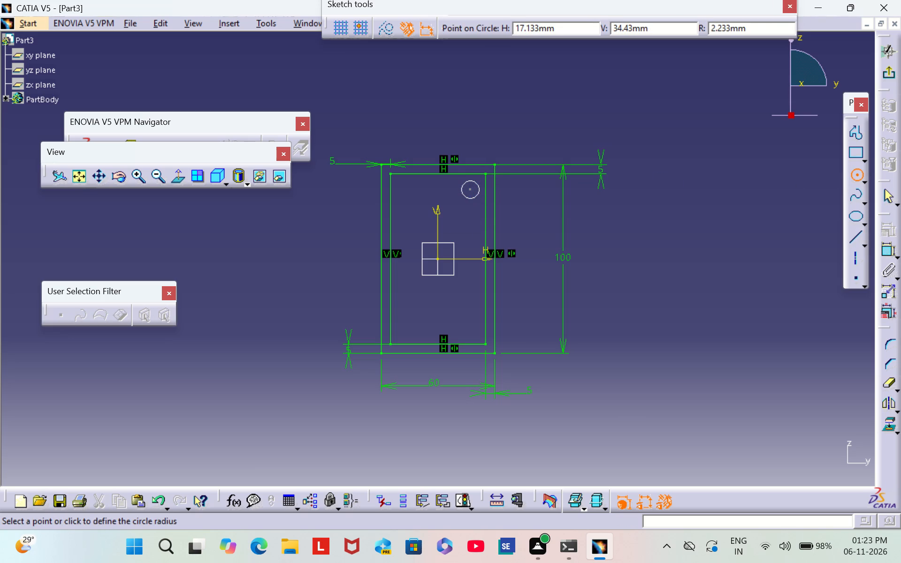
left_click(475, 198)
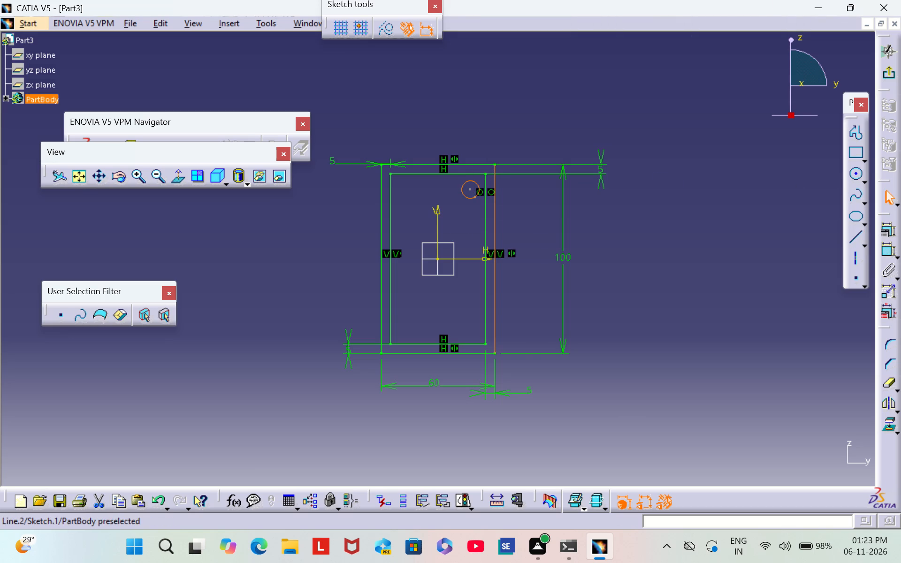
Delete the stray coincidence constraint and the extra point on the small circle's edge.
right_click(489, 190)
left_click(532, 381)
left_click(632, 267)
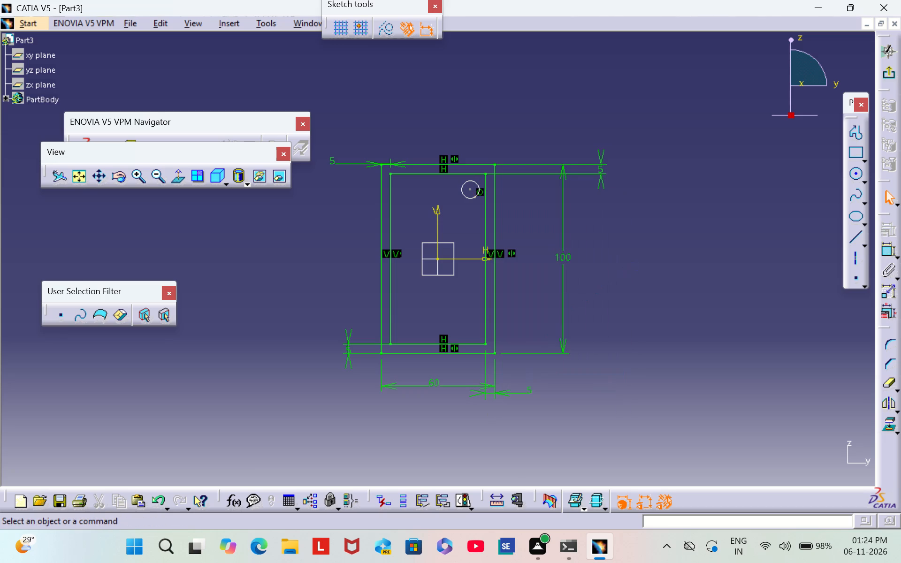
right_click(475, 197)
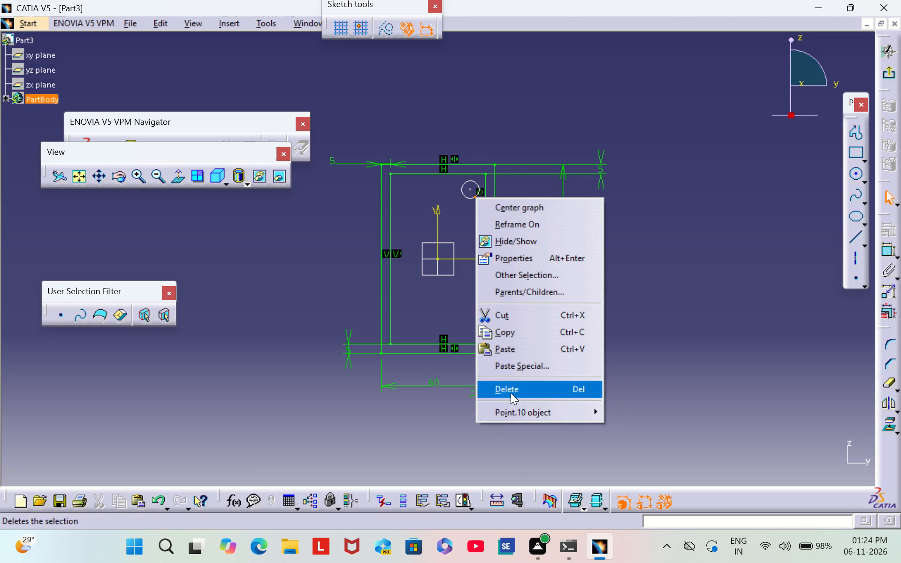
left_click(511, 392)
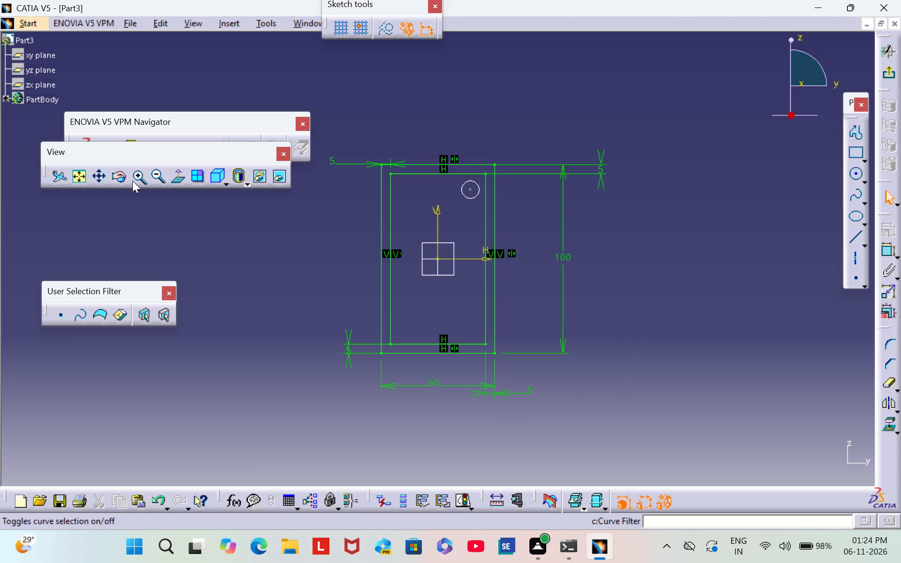
Draw a smaller concentric circle, about 2.2 mm in radius, inside the circle near the inner rectangle's upper-right corner.
triple_click(135, 175)
triple_click(135, 175)
triple_click(136, 175)
triple_click(136, 176)
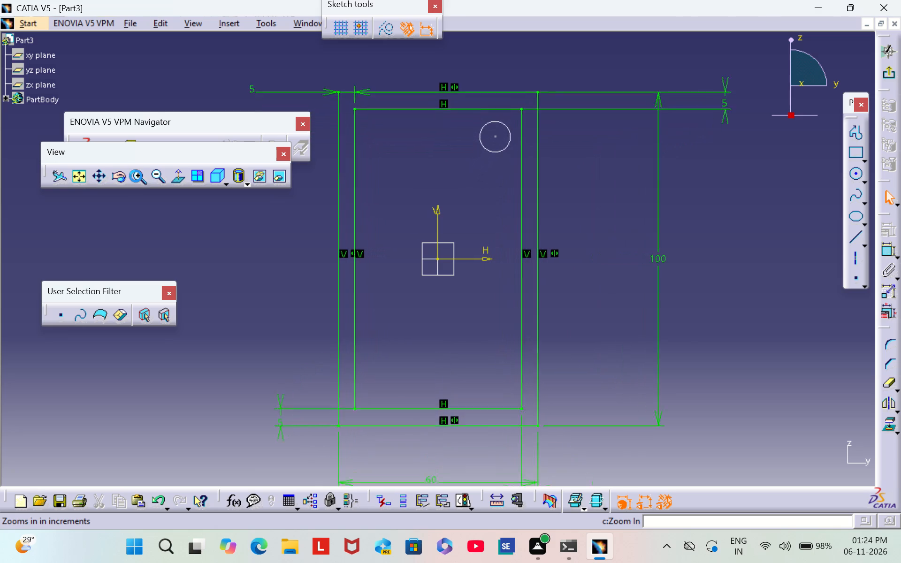
left_click(136, 176)
middle_click_drag(679, 147, 634, 308)
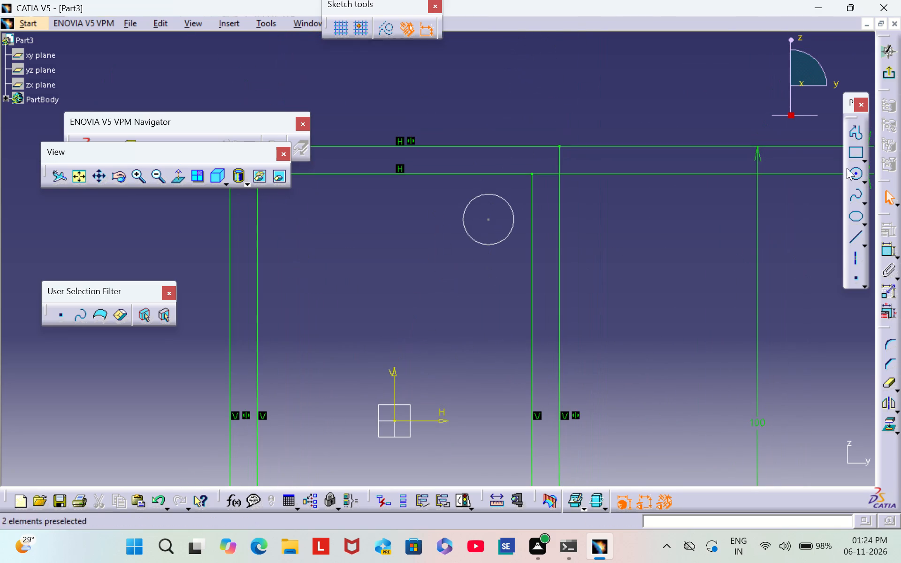
left_click(855, 178)
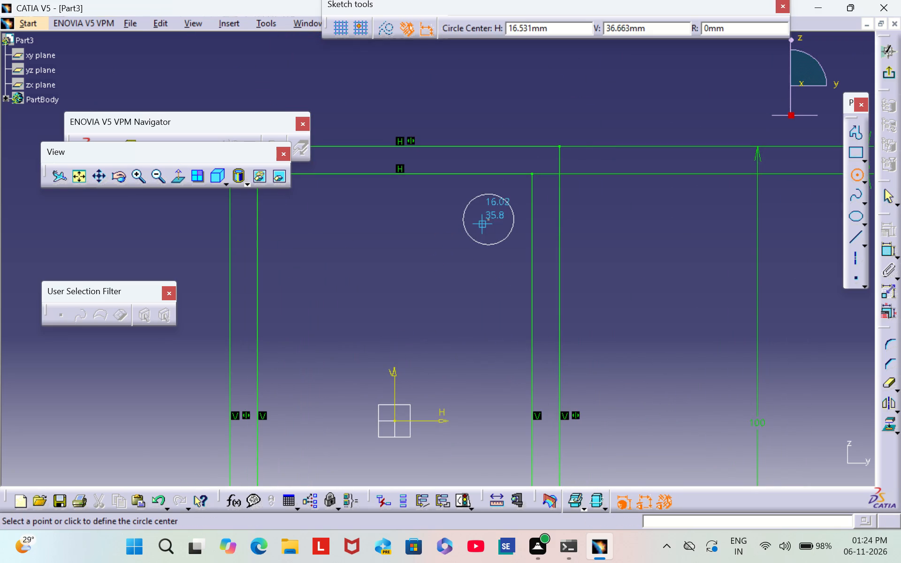
left_click(488, 219)
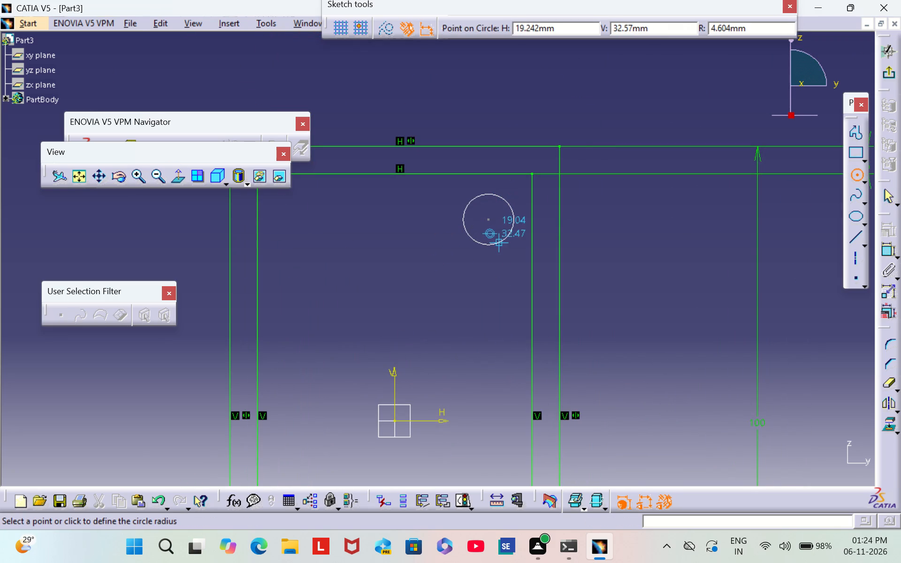
left_click(496, 227)
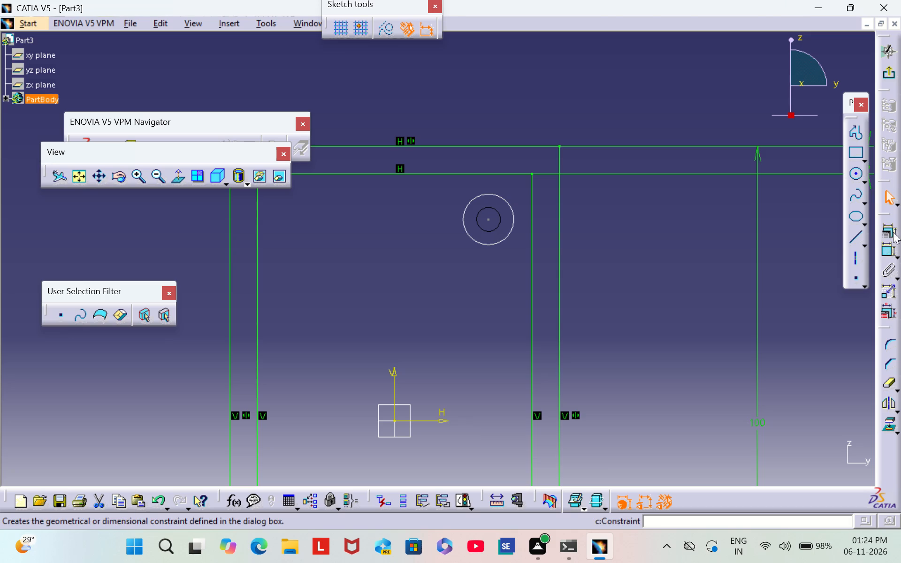
Dimension the radius of the upper-right inner concentric circle and set it to 3 mm.
left_click(887, 253)
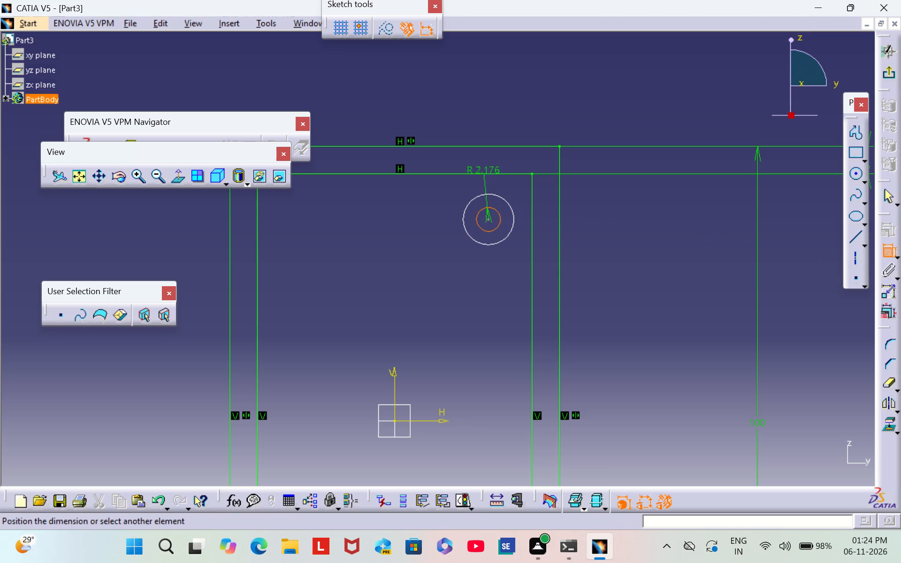
left_click(441, 206)
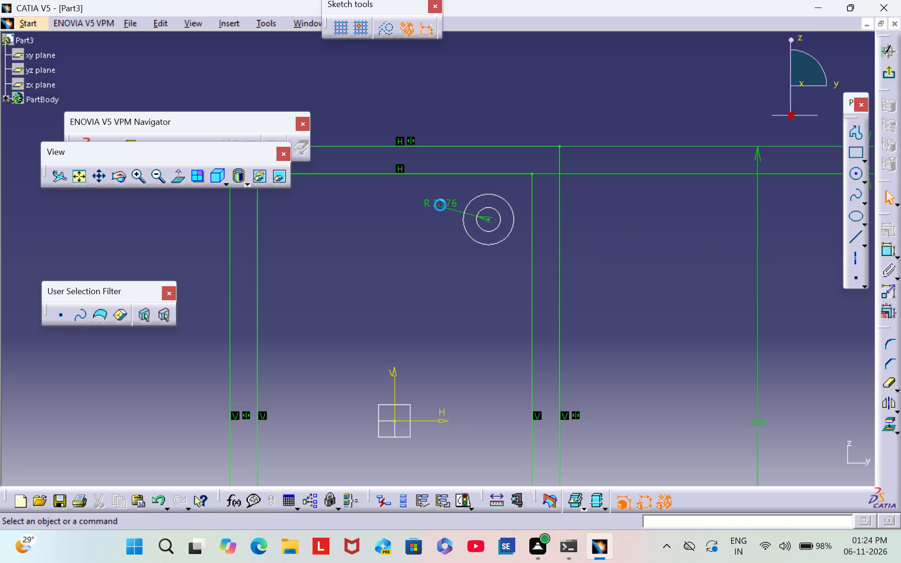
double_click(438, 200)
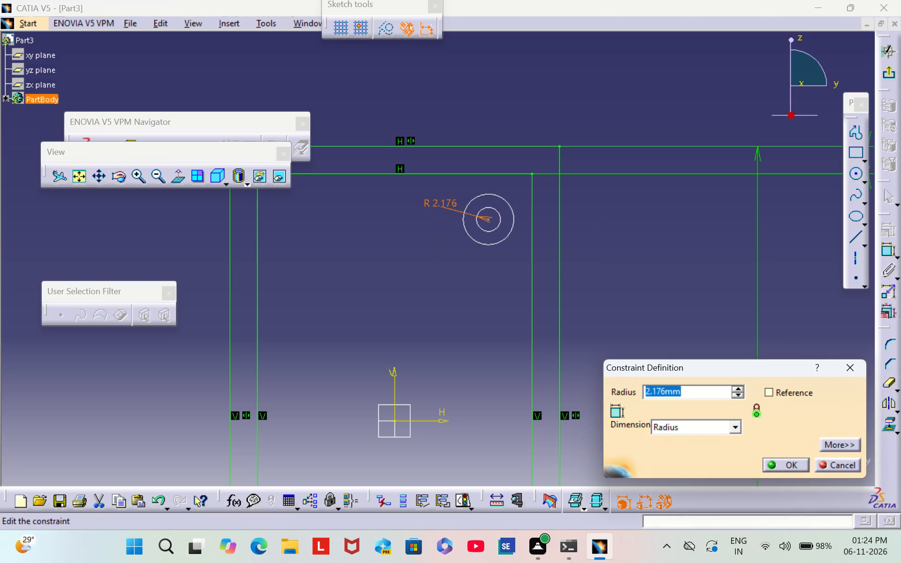
key("BackSpace")
key("3")
key("Return")
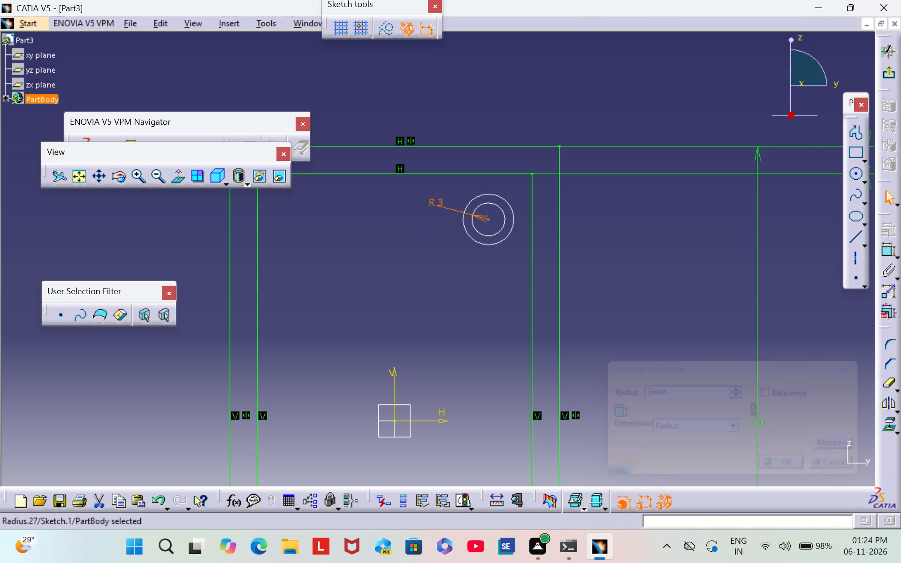
left_click(682, 296)
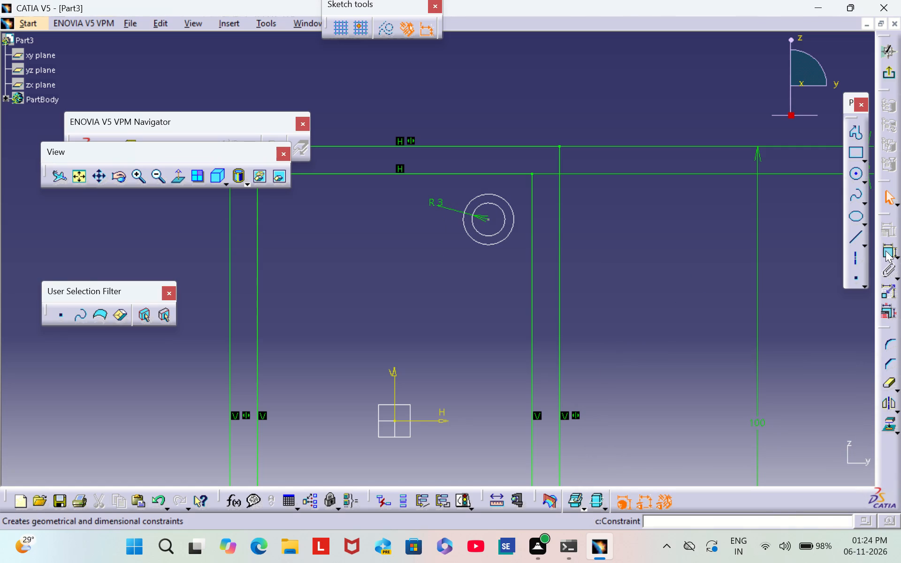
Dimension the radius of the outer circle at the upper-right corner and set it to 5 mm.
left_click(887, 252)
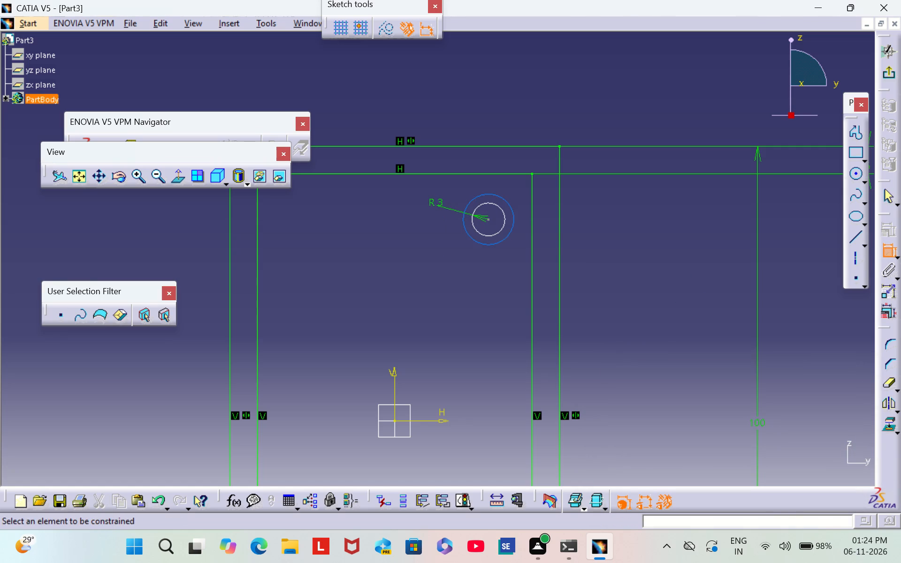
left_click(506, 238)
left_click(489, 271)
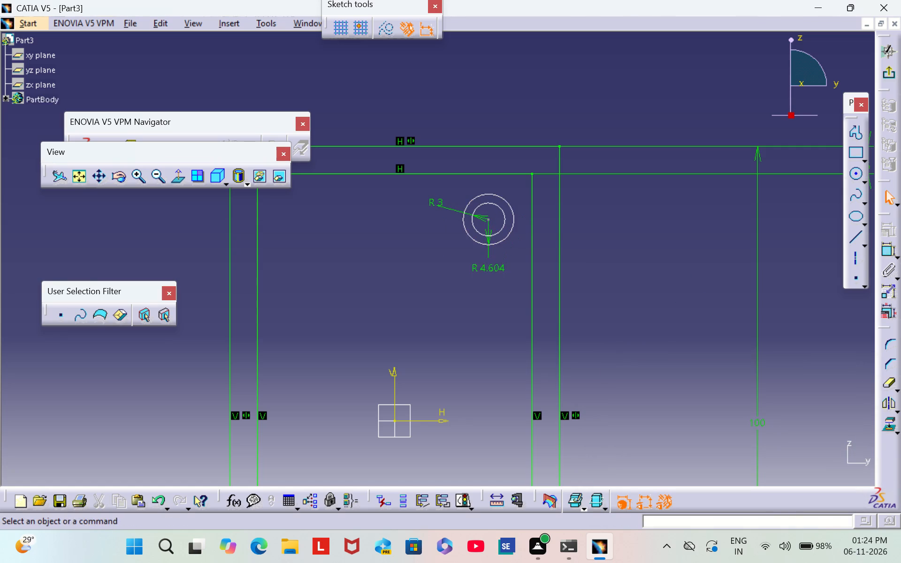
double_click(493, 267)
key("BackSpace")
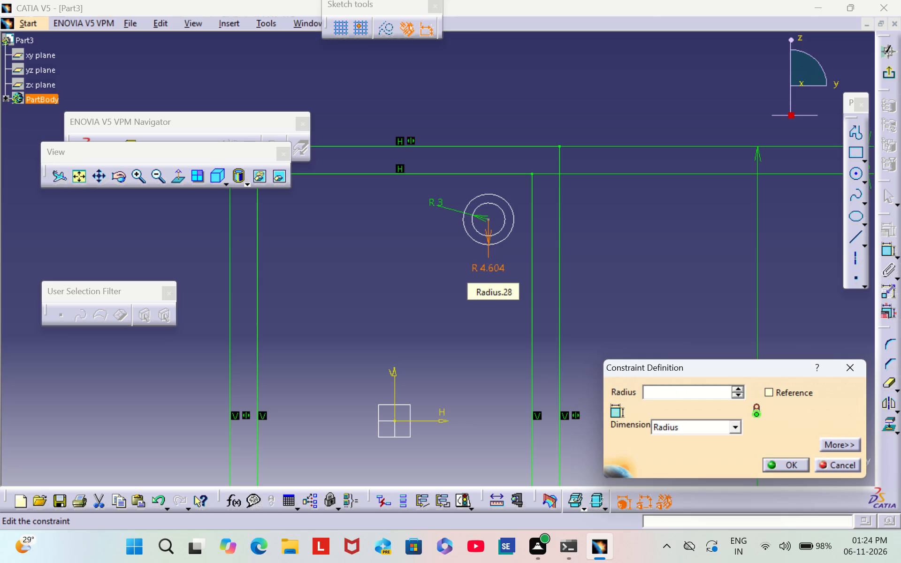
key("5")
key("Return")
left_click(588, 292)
Delete the duplicate 5 mm radius outer circle, together with its dimension, at the upper-right corner.
right_click(497, 243)
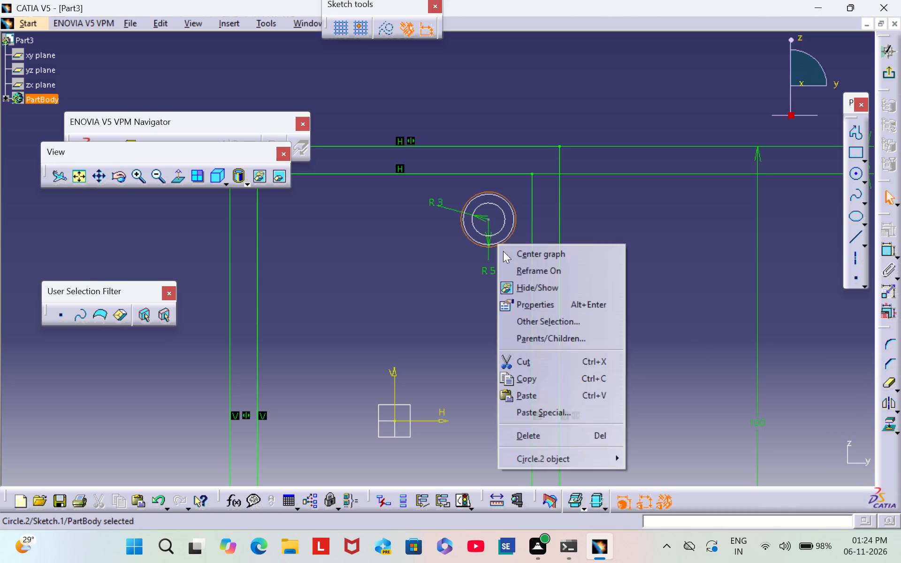
left_click(588, 443)
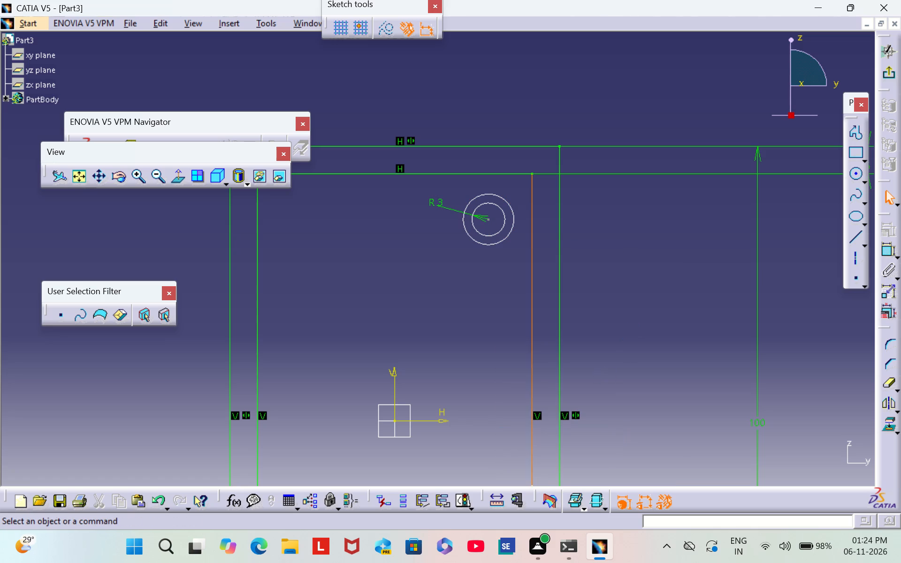
Dimension the radius of the remaining outer circle at the upper-right corner and set it to 5 mm.
left_click(887, 253)
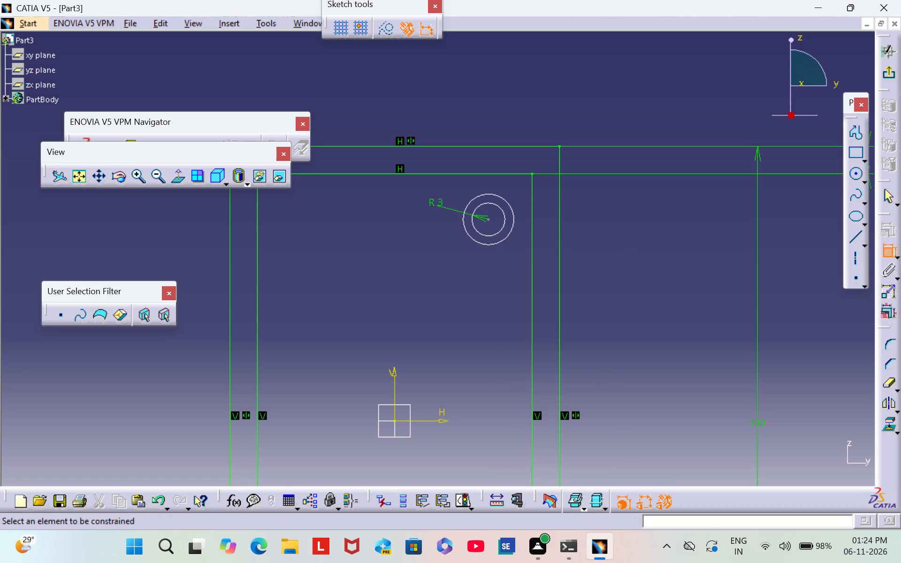
left_click(497, 242)
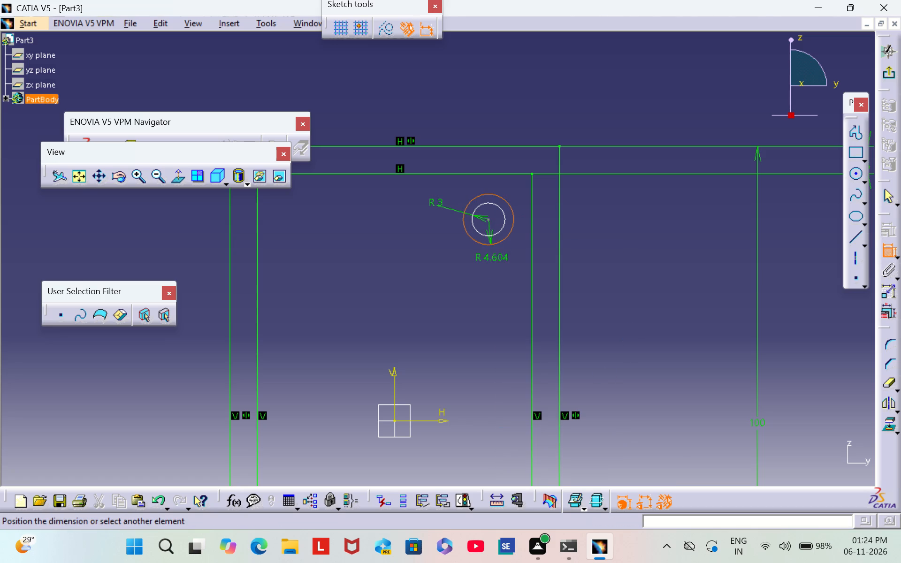
left_click(492, 266)
double_click(501, 261)
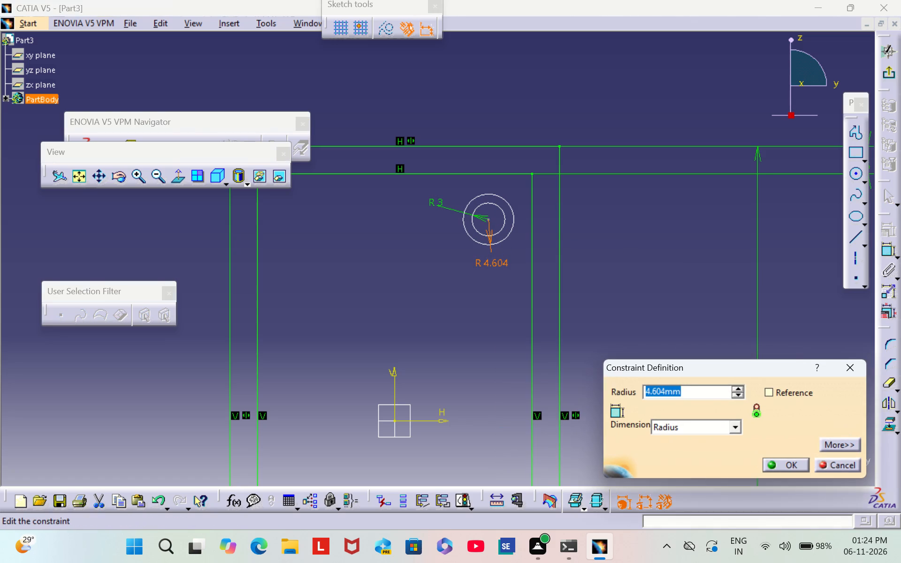
key("BackSpace")
key("5")
key("Return")
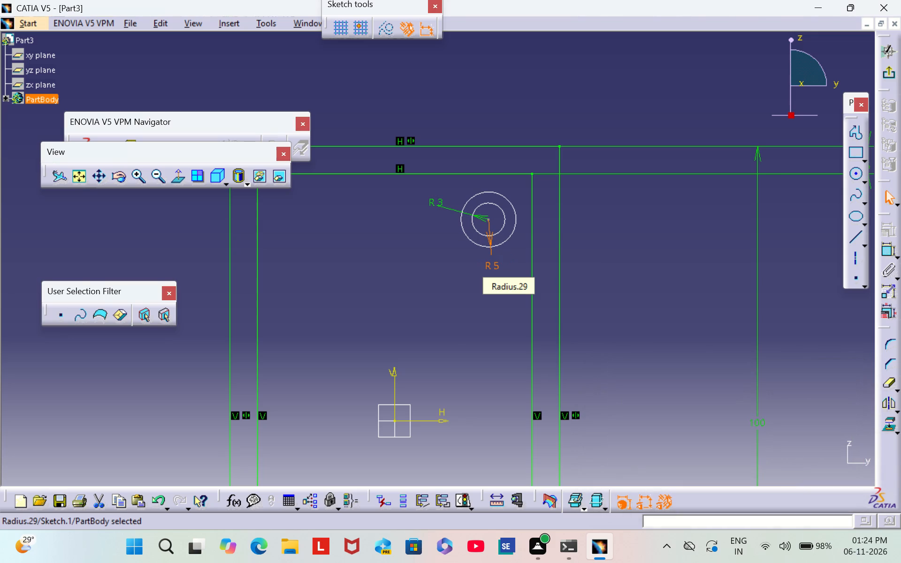
left_click(583, 303)
Draw a circle about 4.7 mm in radius near the inner rectangle's lower-right corner, centred directly below the upper circles at about H 17 mm, V -36 mm.
middle_click_drag(604, 367, 553, 159)
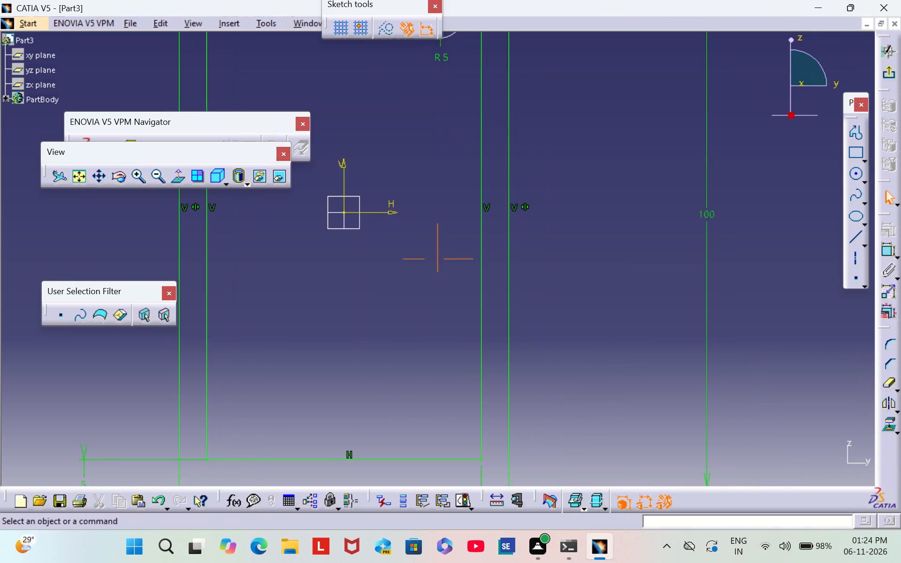
middle_click_drag(607, 380, 681, 290)
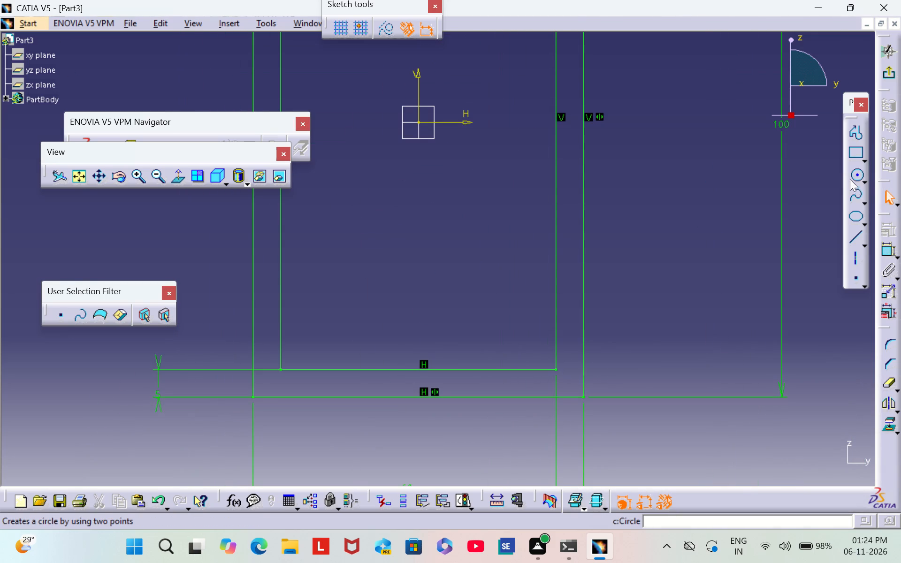
left_click(855, 178)
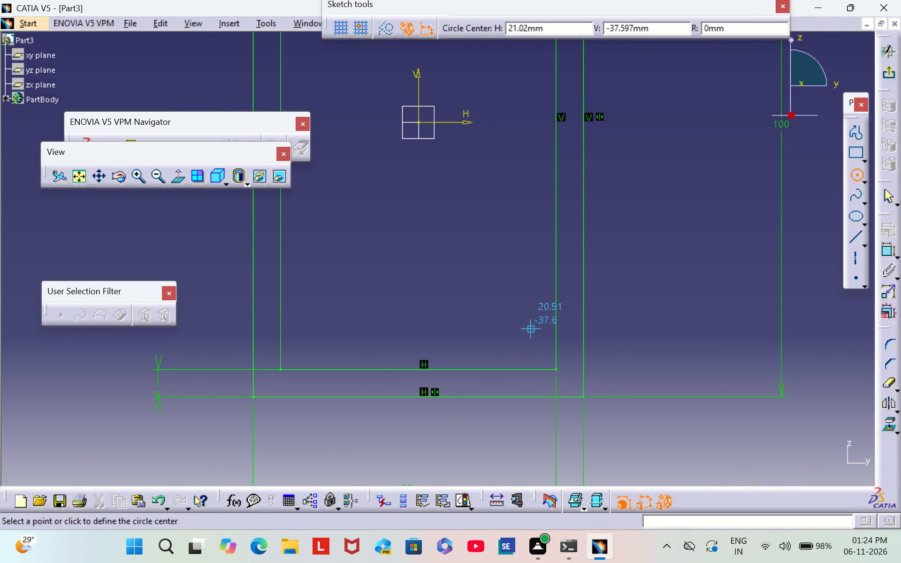
middle_click_drag(527, 308, 519, 376)
scroll(527, 308, "down", 1)
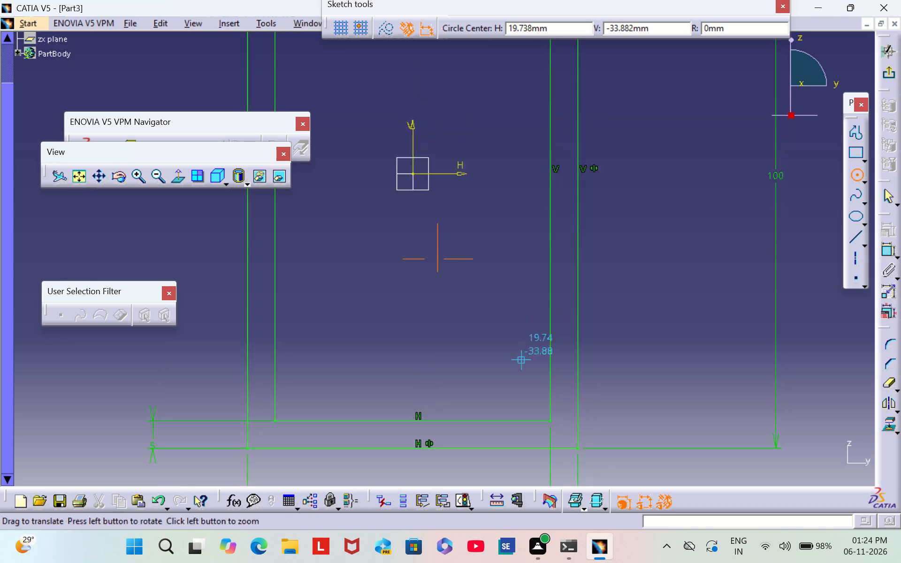
middle_click_drag(519, 376, 518, 461)
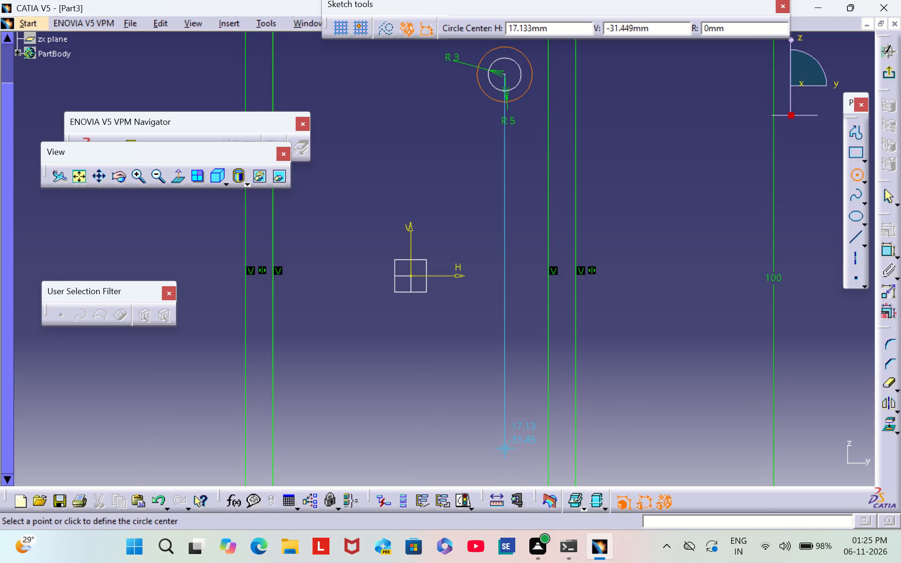
middle_click_drag(502, 446, 504, 317)
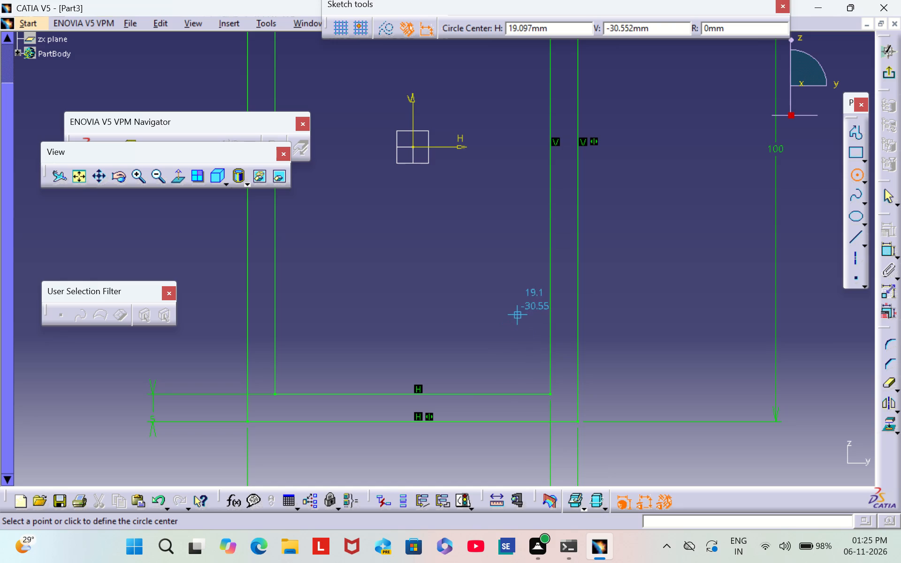
triple_click(156, 174)
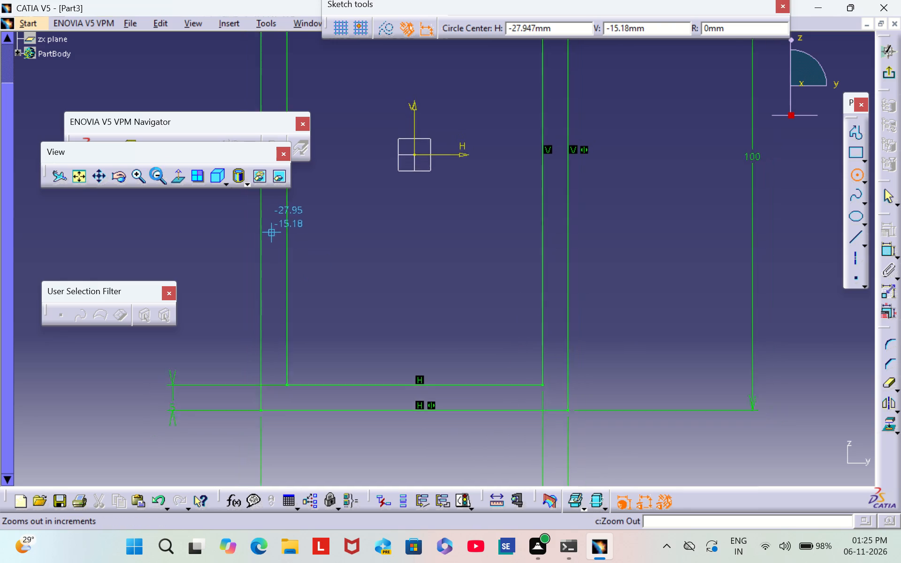
left_click(156, 174)
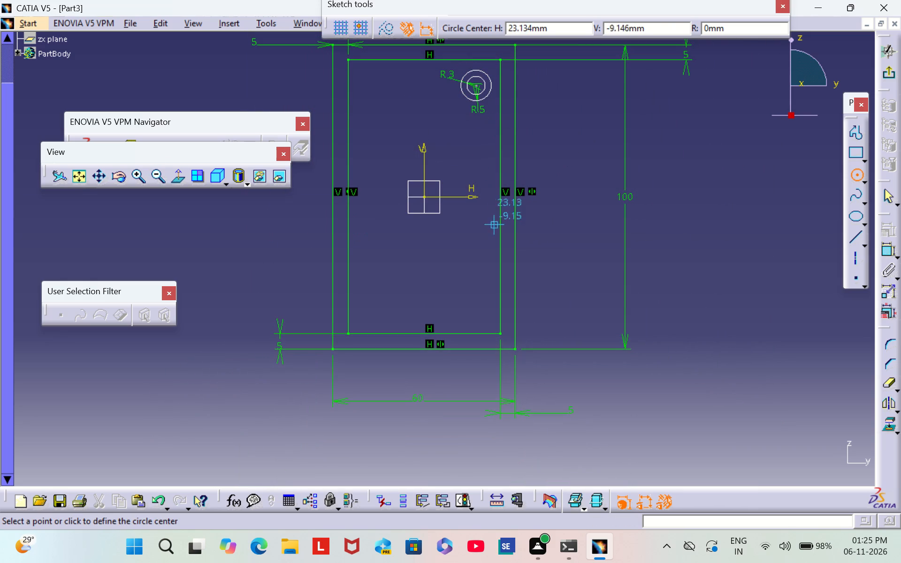
left_click(476, 308)
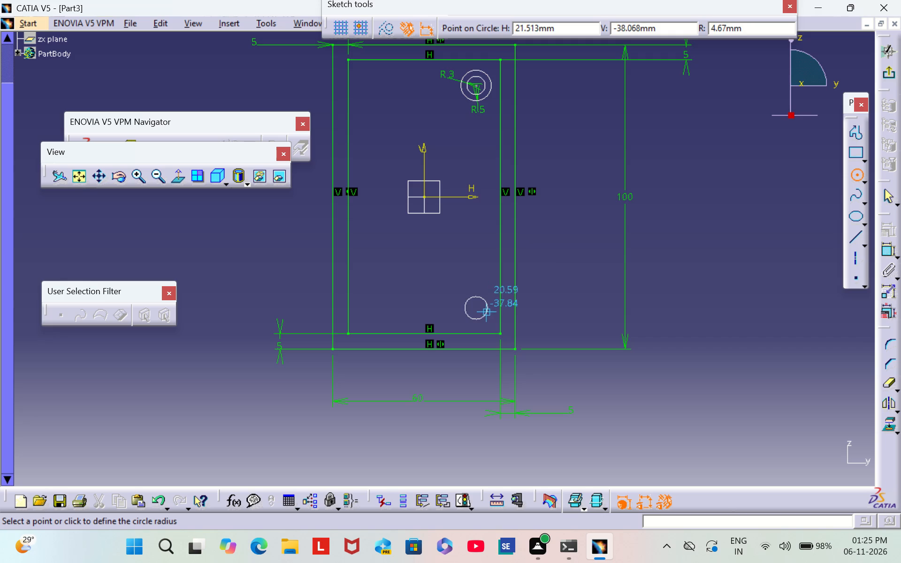
left_click(489, 312)
Draw a smaller concentric circle inside the circle near the inner rectangle's lower-right corner.
left_click(853, 177)
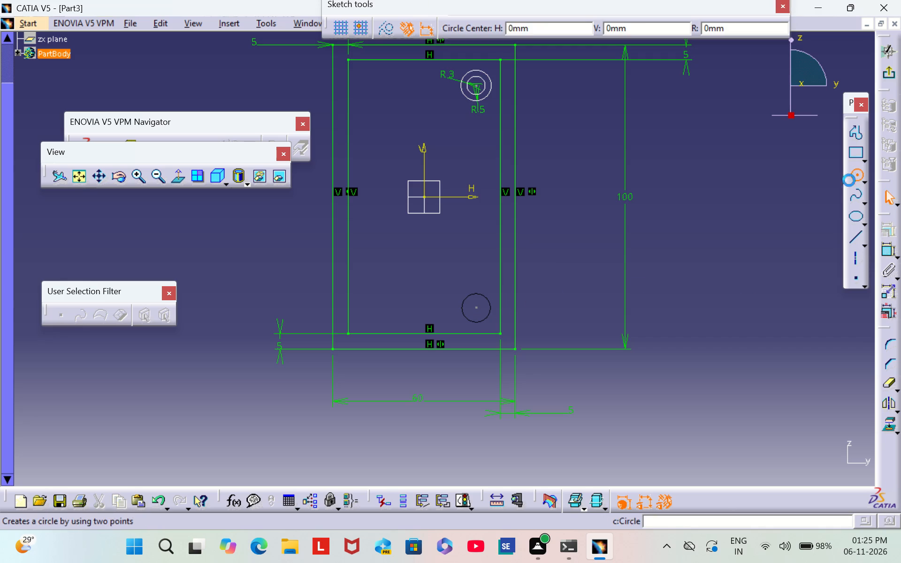
left_click(476, 306)
left_click(482, 309)
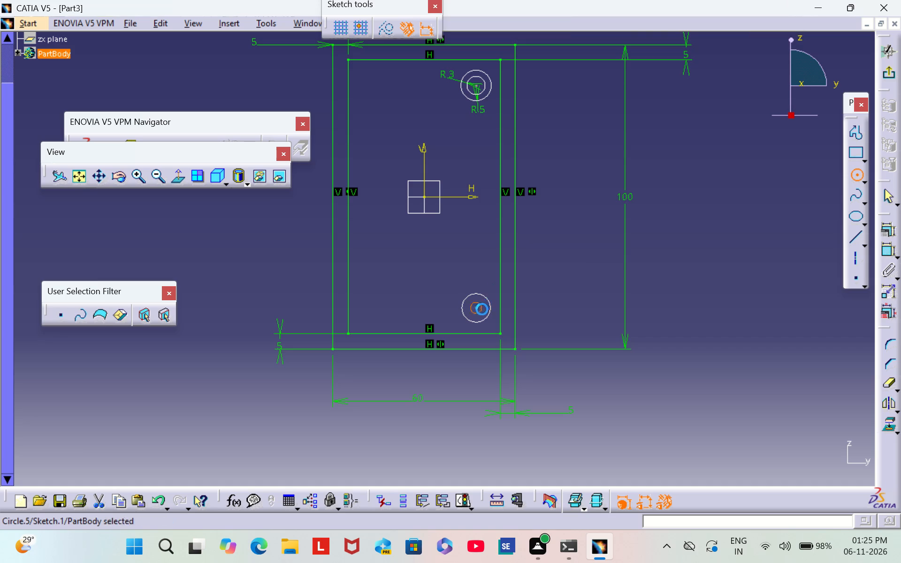
left_click(776, 320)
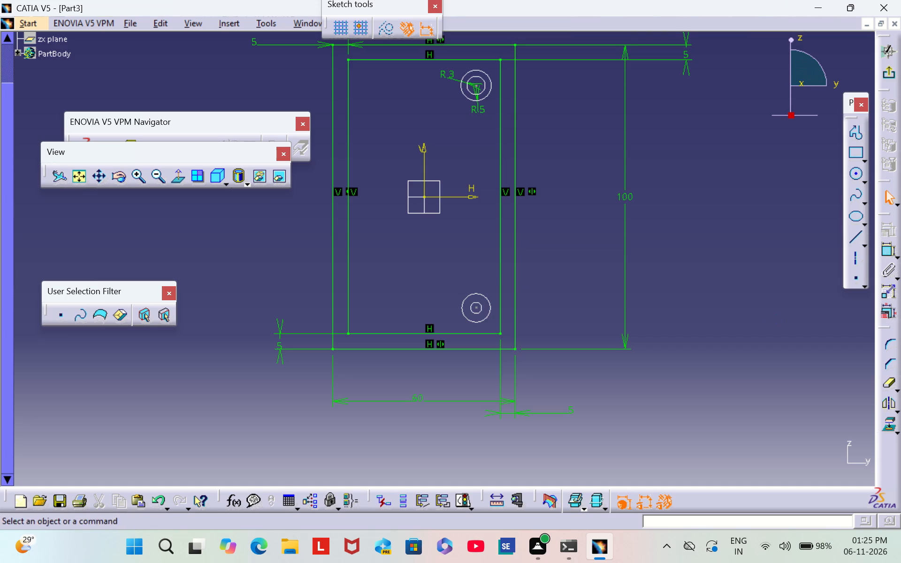
Dimension the radius of the inner circle near the inner rectangle's lower-right corner and set it to 3 mm.
triple_click(134, 177)
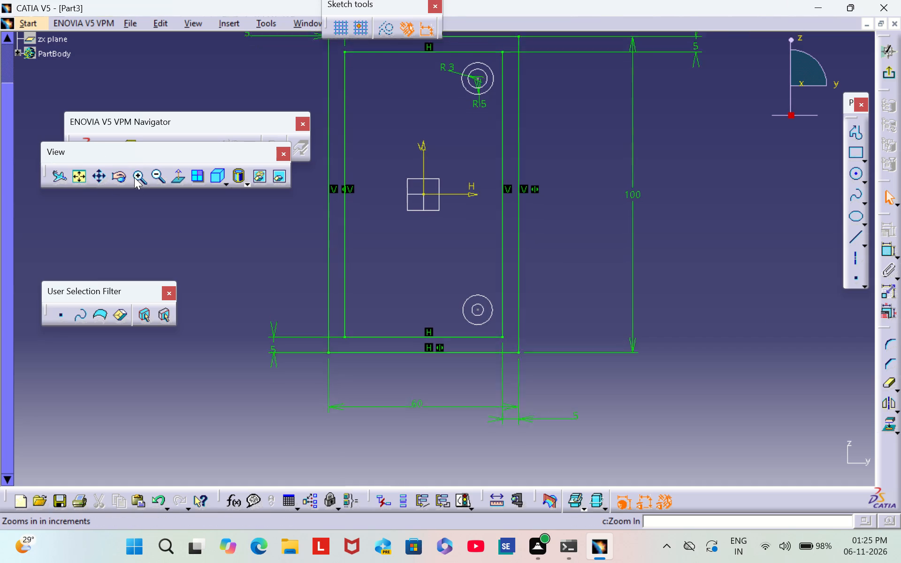
double_click(134, 177)
middle_click_drag(611, 351, 518, 207)
scroll(611, 350, "down", 1)
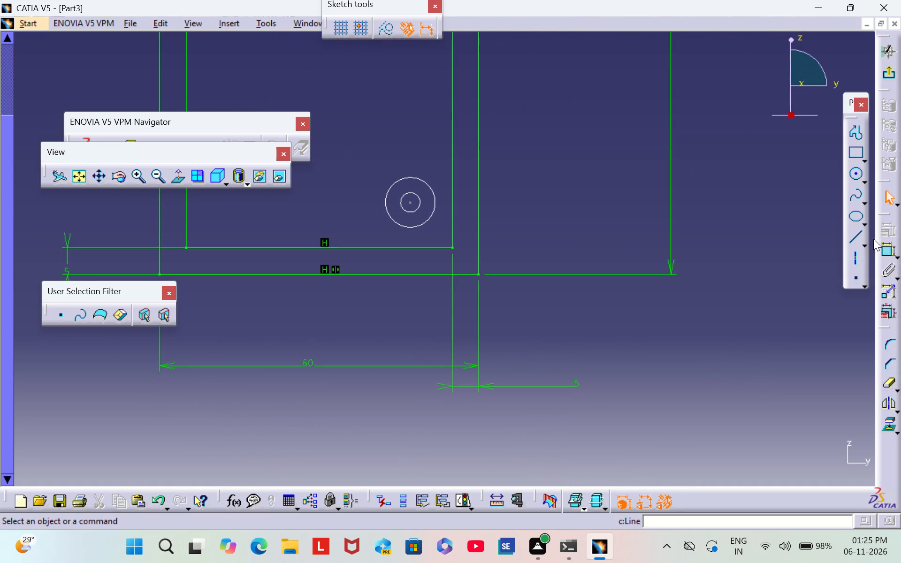
left_click(881, 252)
left_click(421, 204)
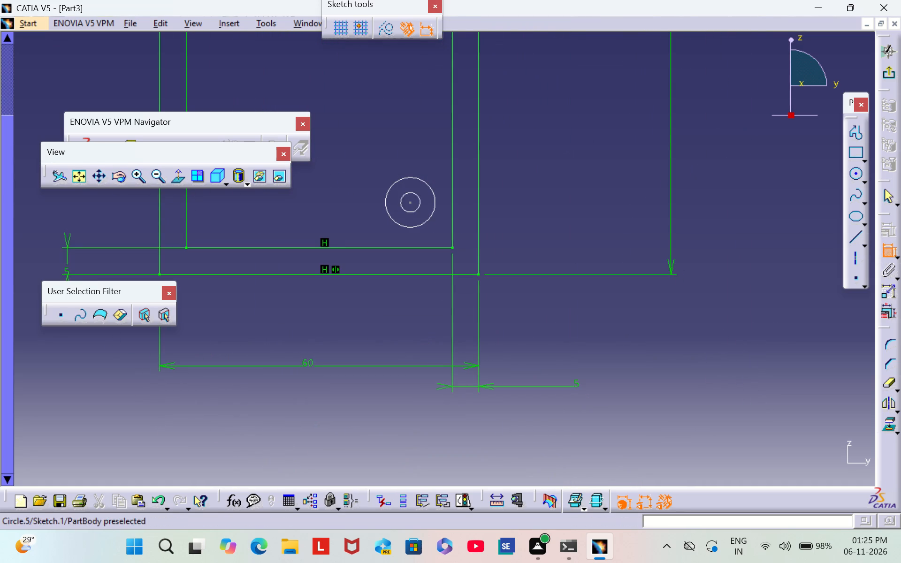
left_click(418, 158)
left_click(418, 149)
double_click(418, 152)
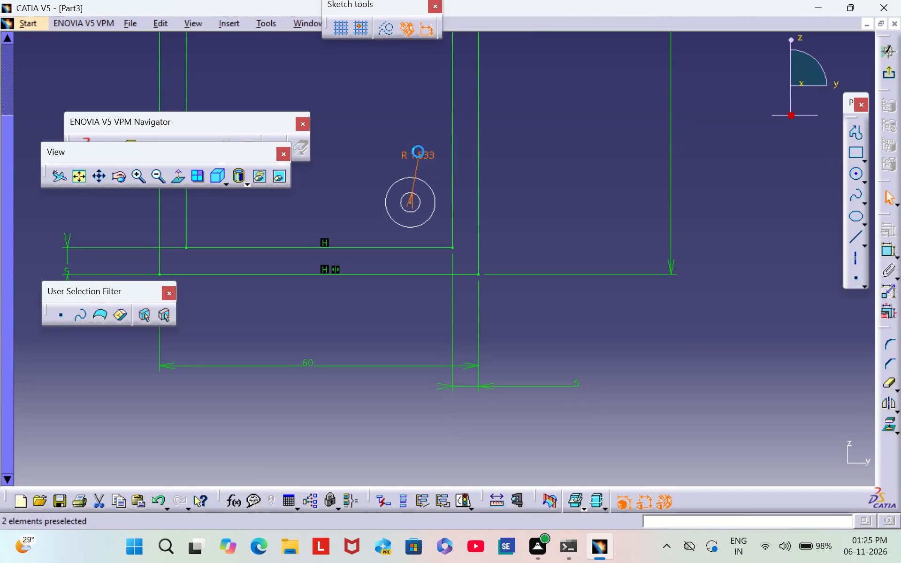
key("BackSpace")
key("3")
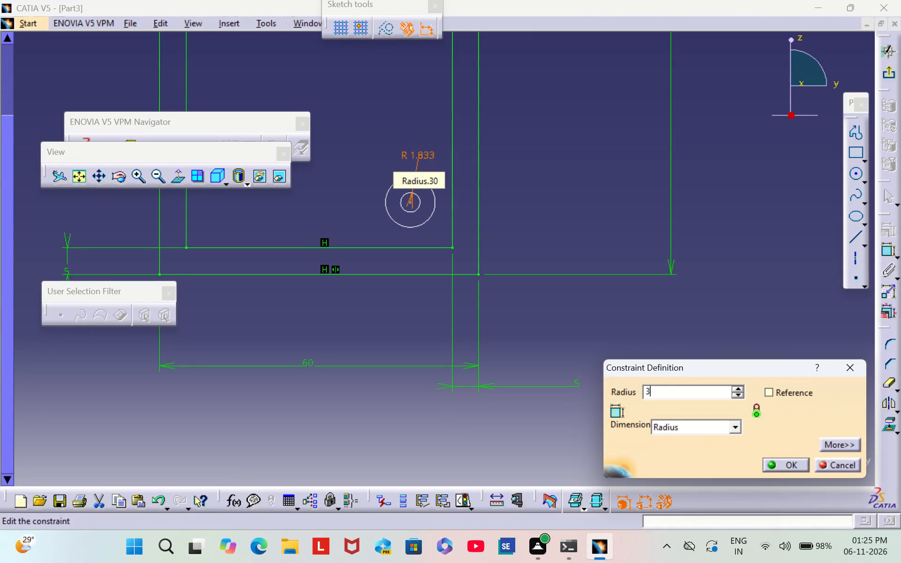
key("Return")
left_click(599, 254)
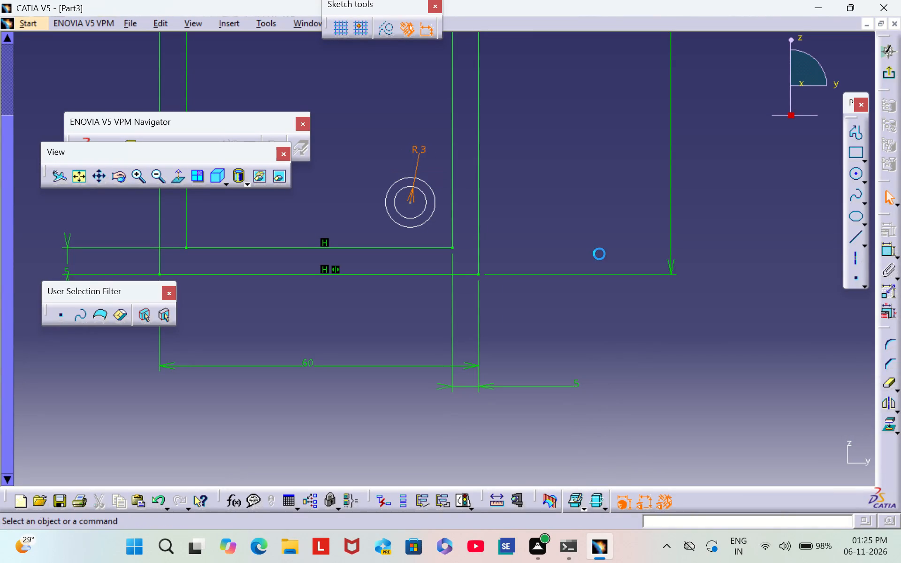
Dimension the radius of the outer circle near the inner rectangle's lower-right corner and set it to 5 mm.
left_click(894, 259)
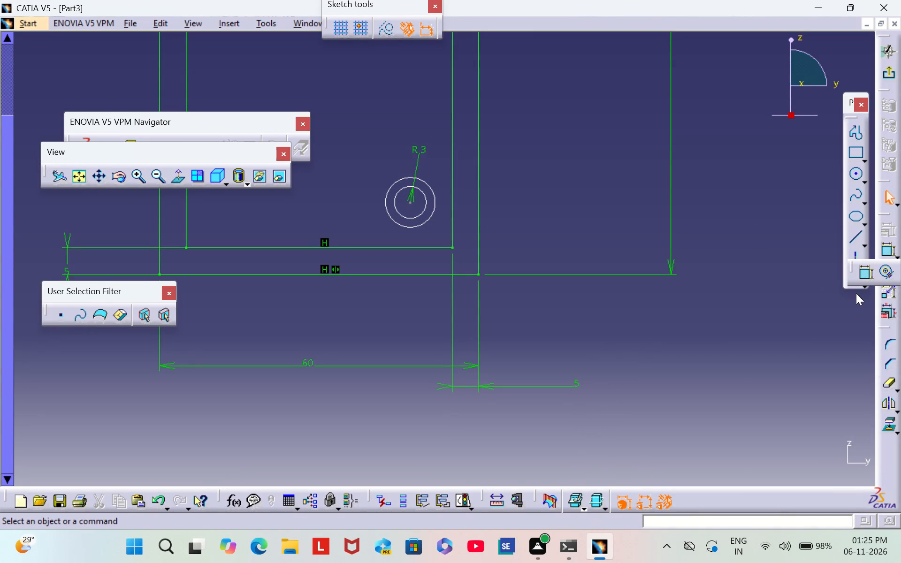
left_click(861, 276)
left_click(434, 192)
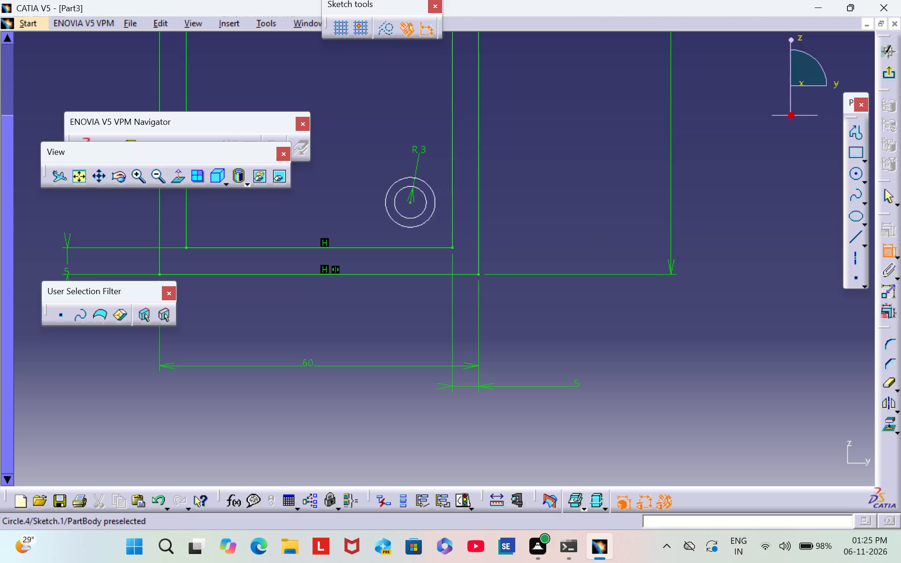
left_click(395, 160)
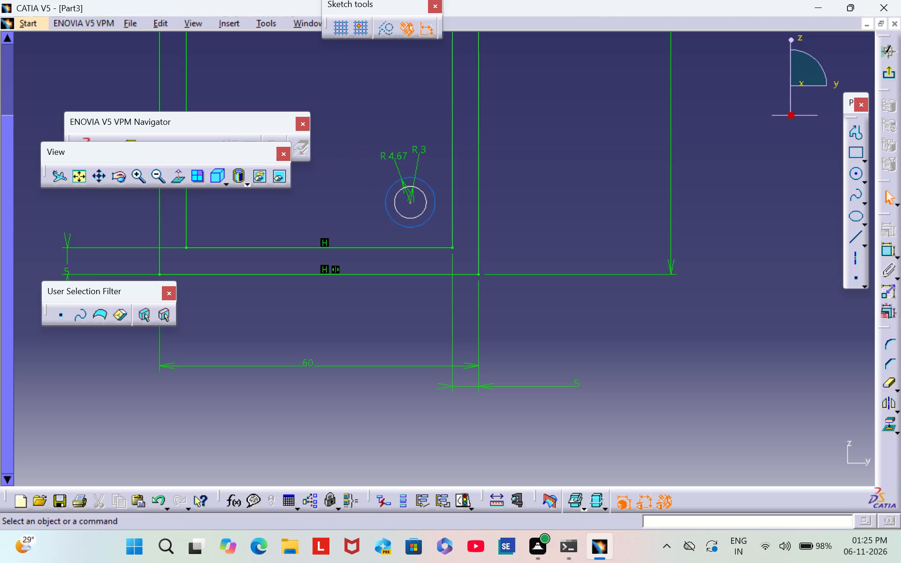
double_click(395, 156)
key("BackSpace")
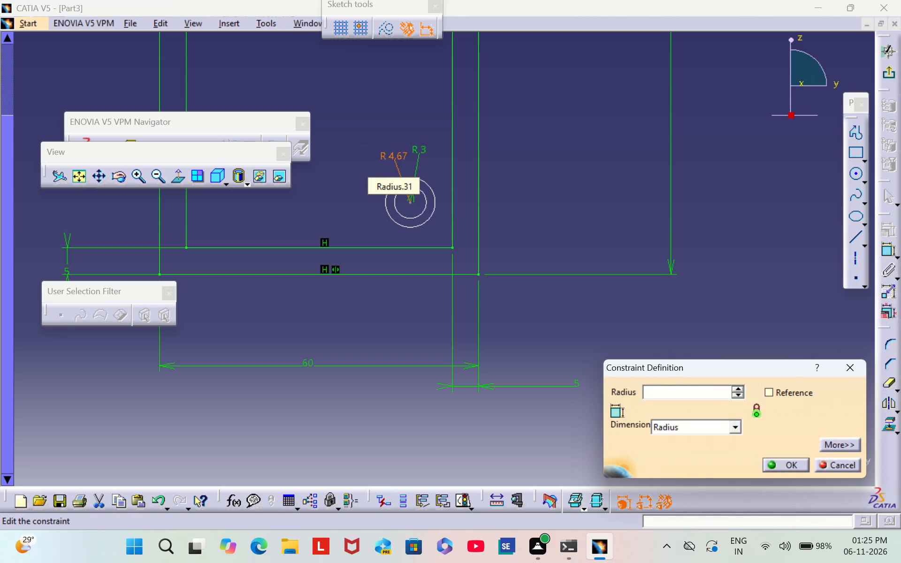
key("5")
key("Return")
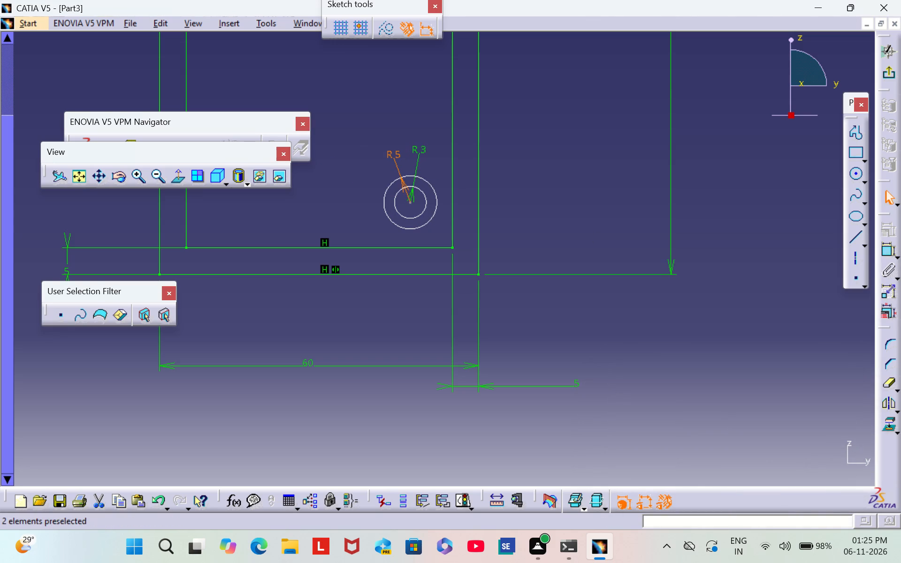
left_click(572, 190)
Mirror the 5 mm radius outer circle at the upper-right corner about the sketch's V axis.
middle_click_drag(572, 190, 664, 441)
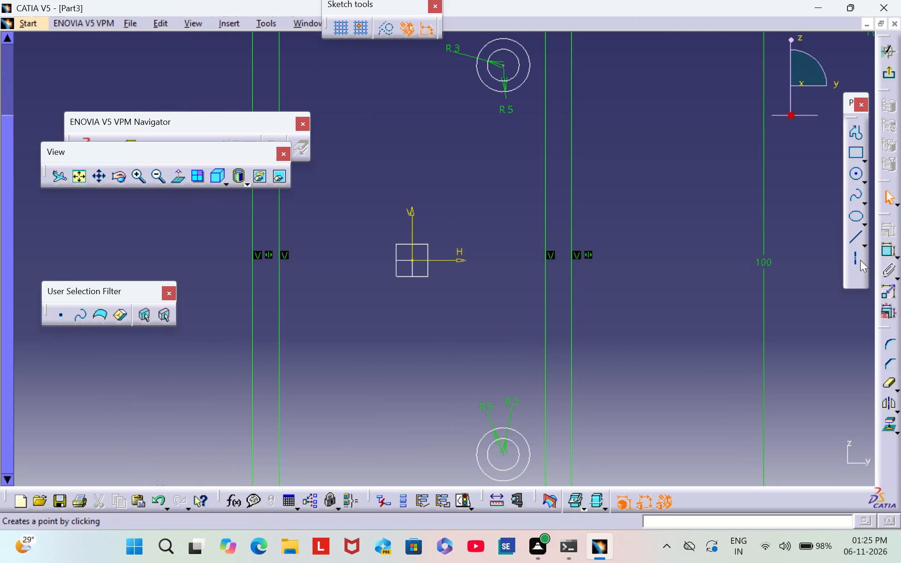
double_click(886, 251)
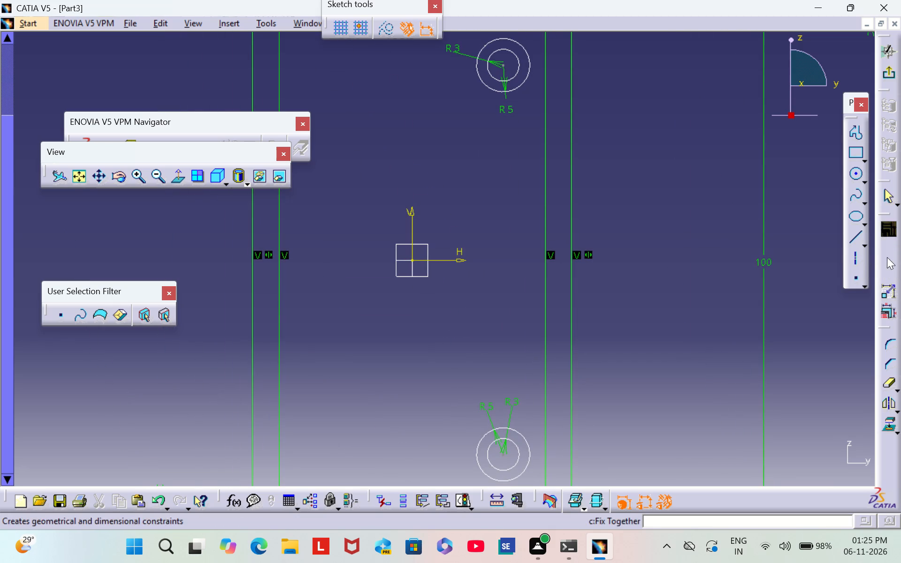
left_click(886, 255)
left_click(889, 402)
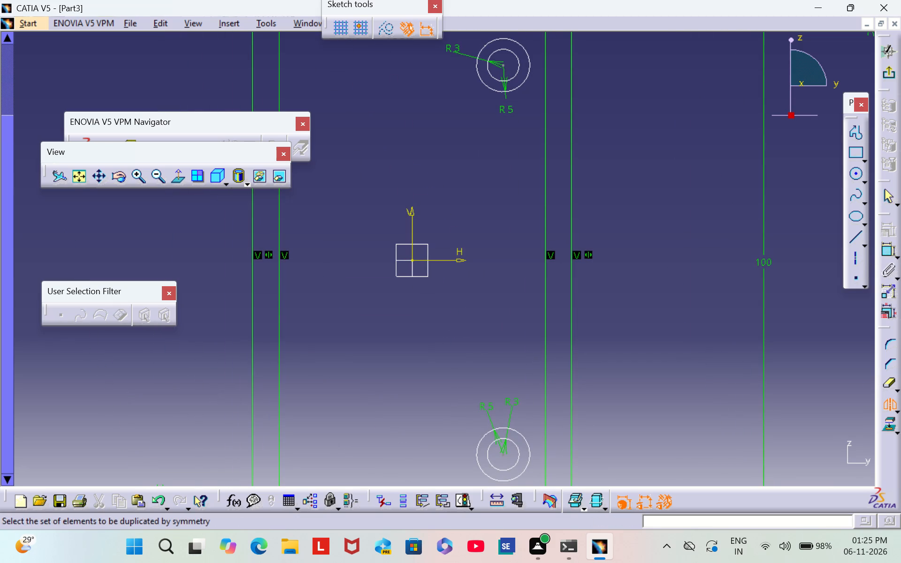
middle_click_drag(688, 272, 702, 352)
scroll(688, 272, "down", 1)
left_click(515, 168)
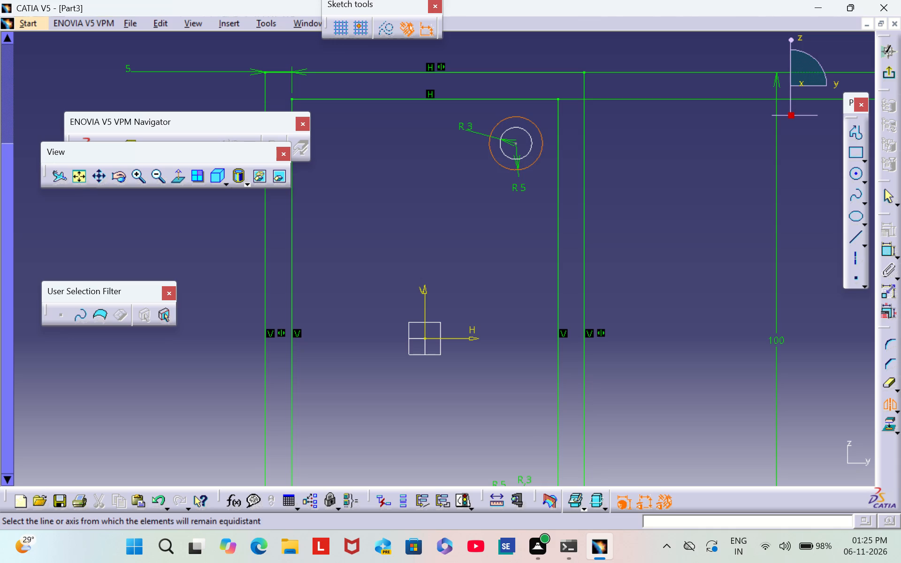
left_click(424, 300)
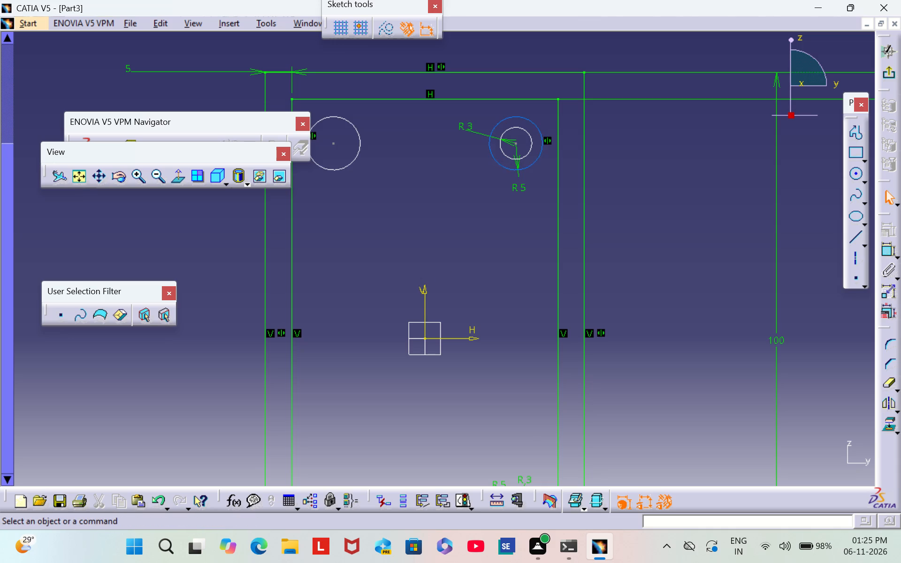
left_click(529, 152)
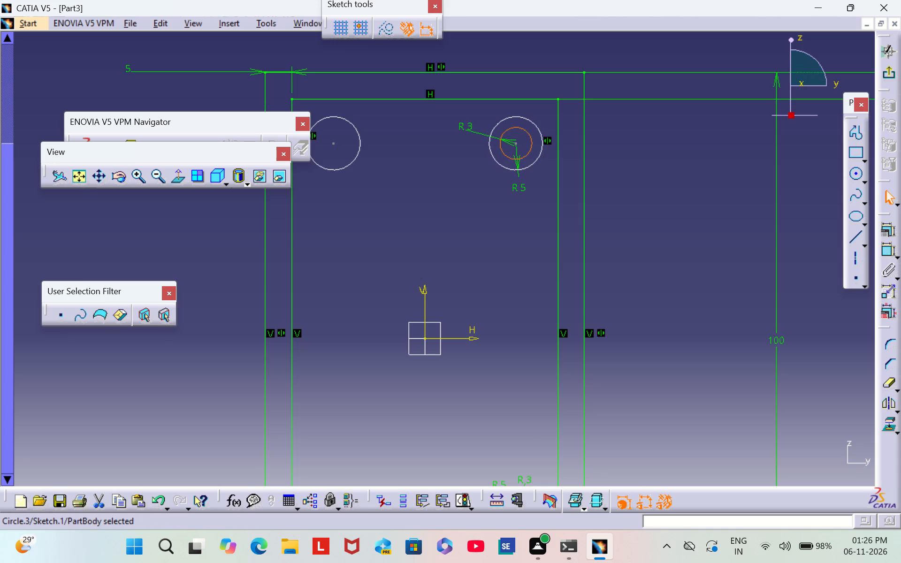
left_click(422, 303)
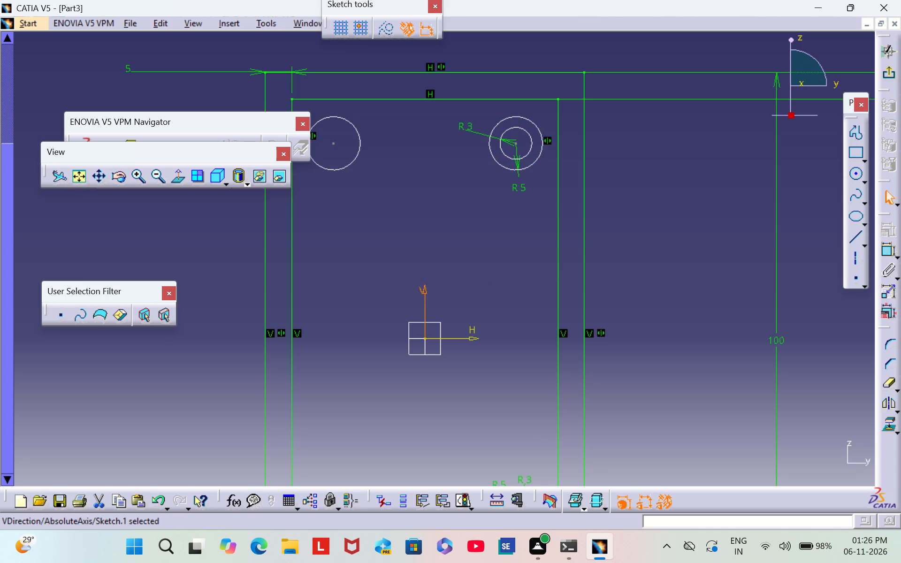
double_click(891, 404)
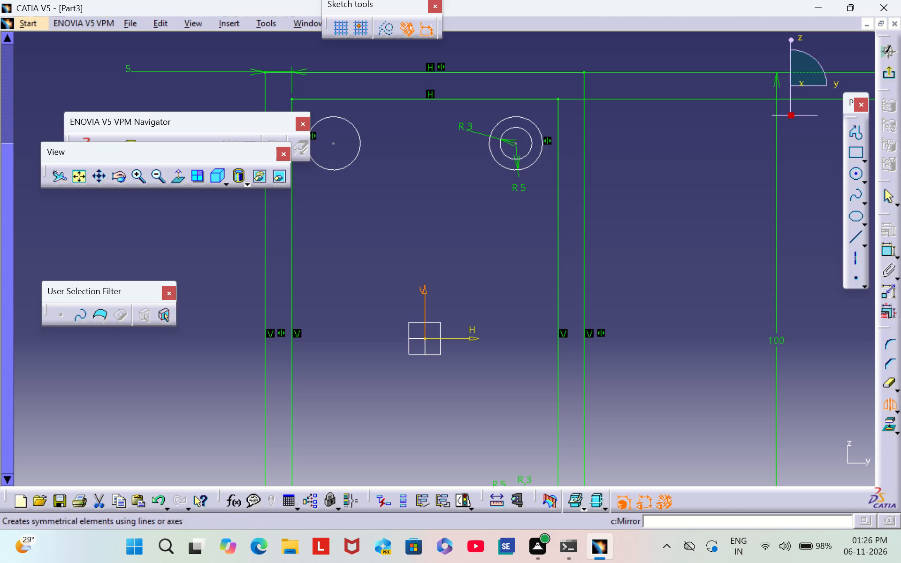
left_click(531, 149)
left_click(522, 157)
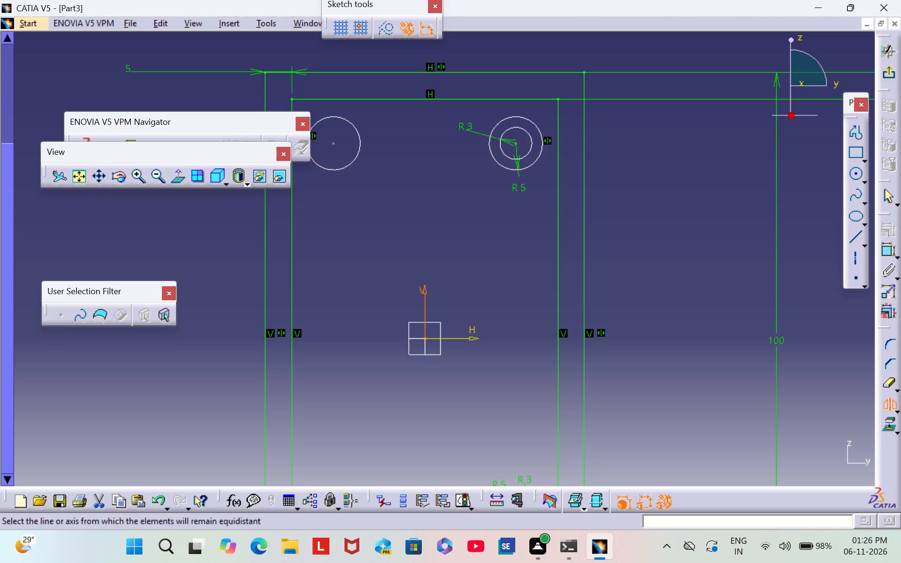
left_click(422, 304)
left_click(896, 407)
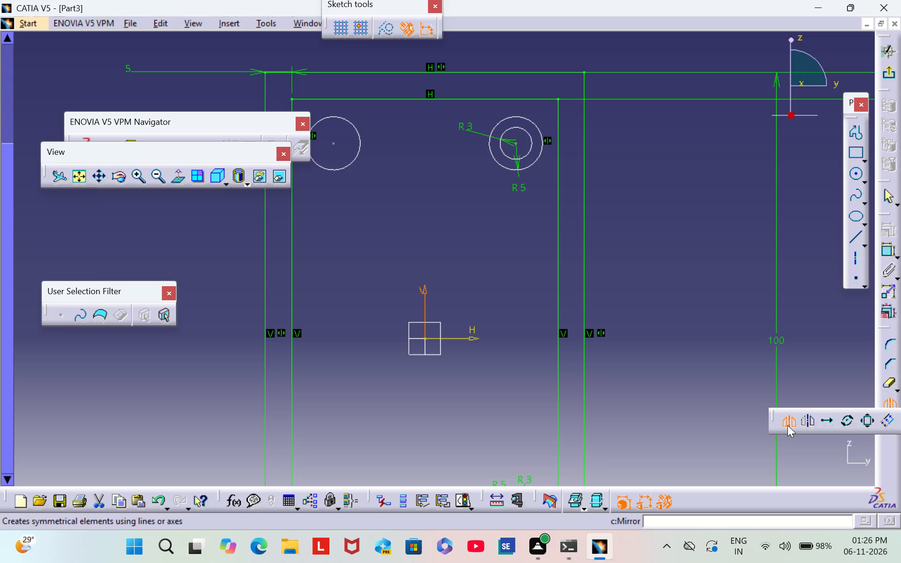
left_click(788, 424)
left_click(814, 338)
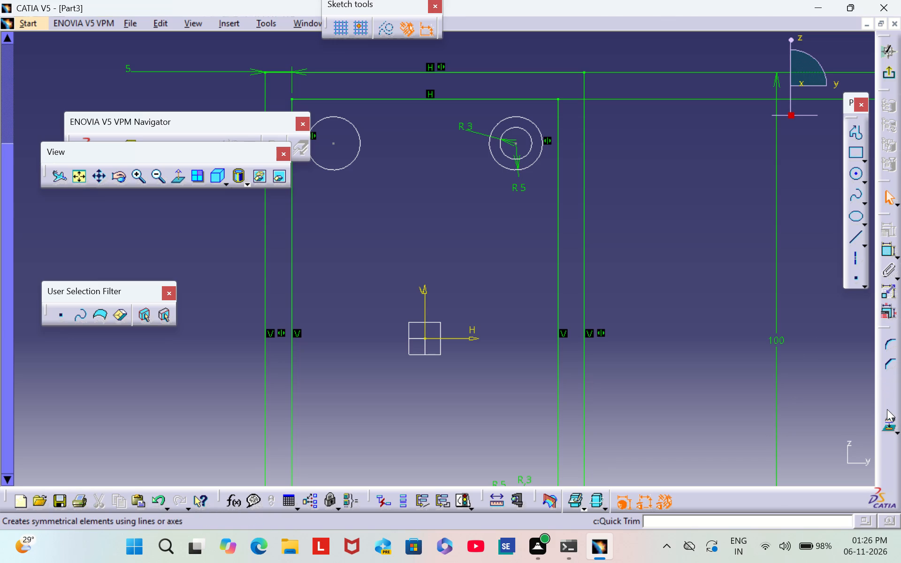
Mirror the 3 mm radius inner circle at the upper-right corner about the sketch's V axis.
double_click(887, 408)
left_click(527, 152)
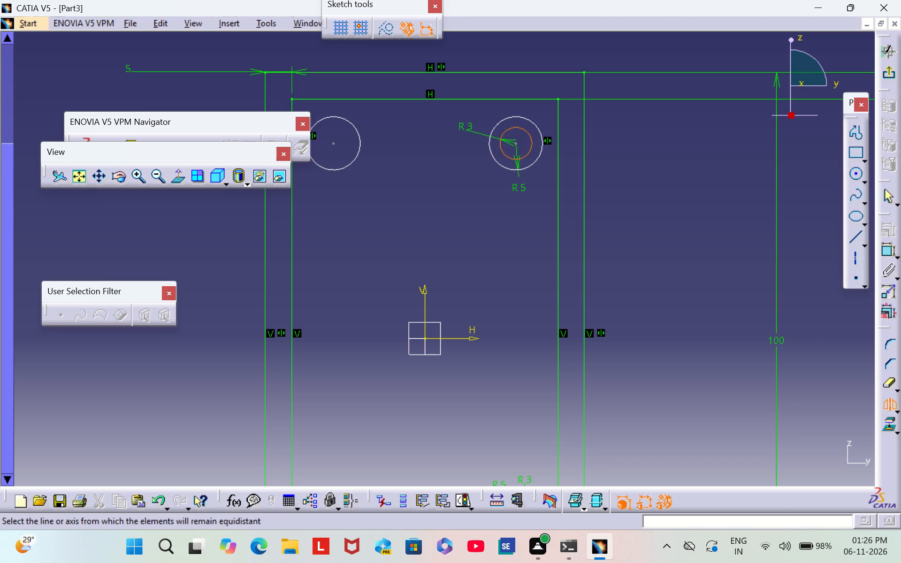
left_click(423, 307)
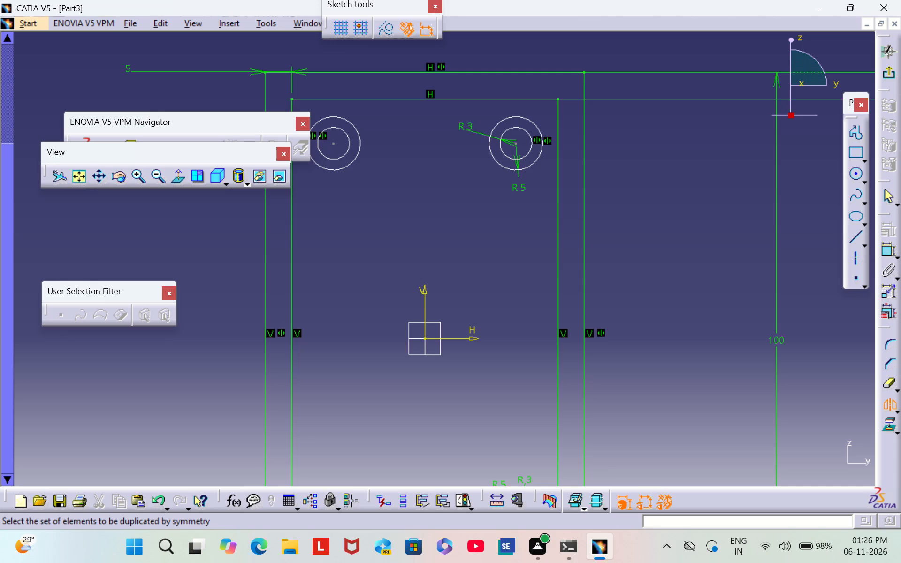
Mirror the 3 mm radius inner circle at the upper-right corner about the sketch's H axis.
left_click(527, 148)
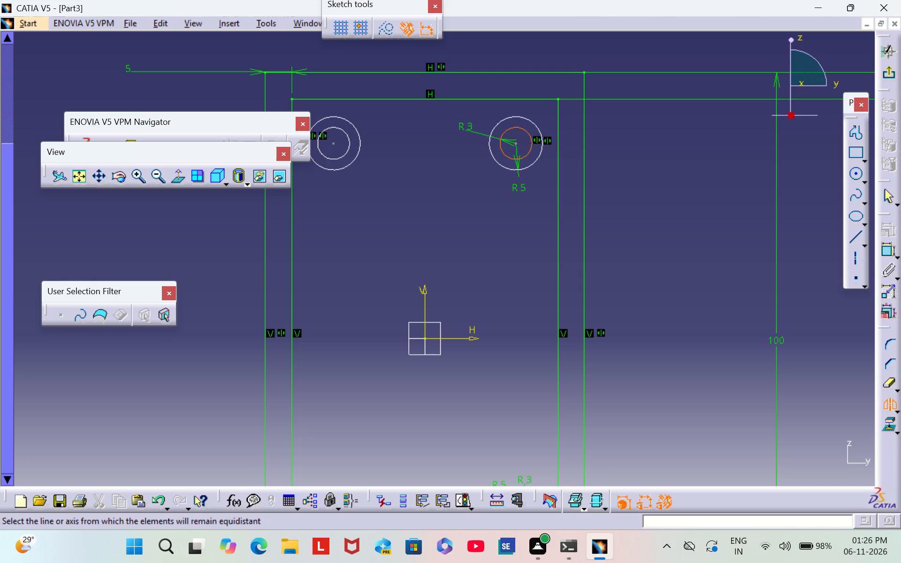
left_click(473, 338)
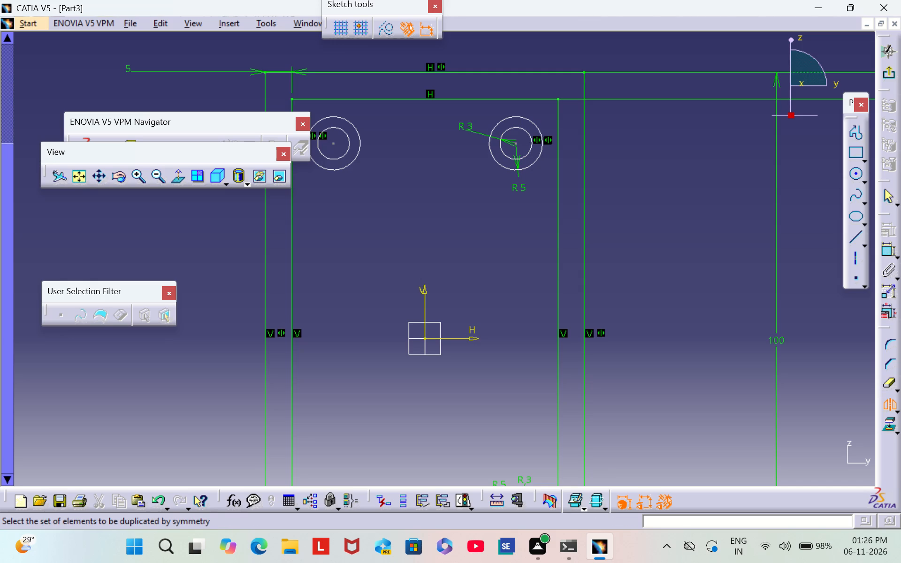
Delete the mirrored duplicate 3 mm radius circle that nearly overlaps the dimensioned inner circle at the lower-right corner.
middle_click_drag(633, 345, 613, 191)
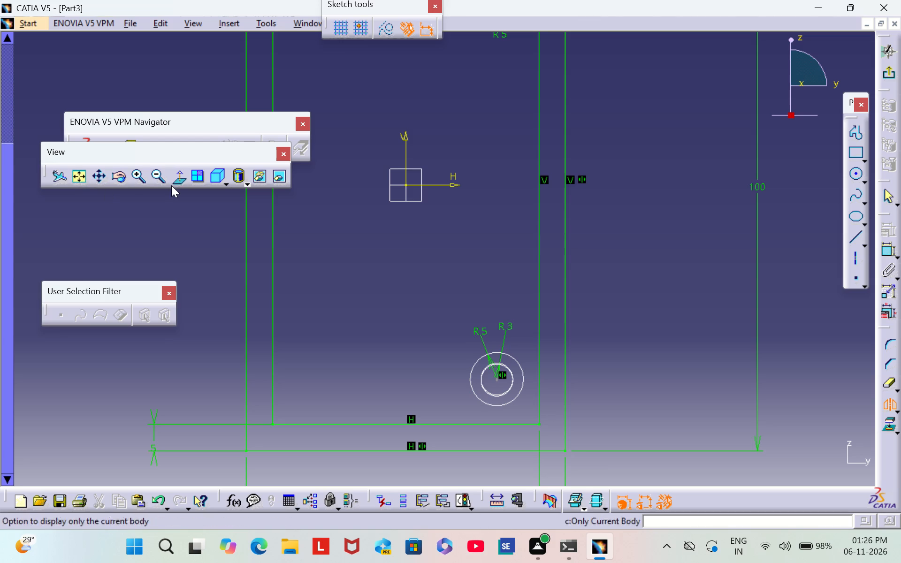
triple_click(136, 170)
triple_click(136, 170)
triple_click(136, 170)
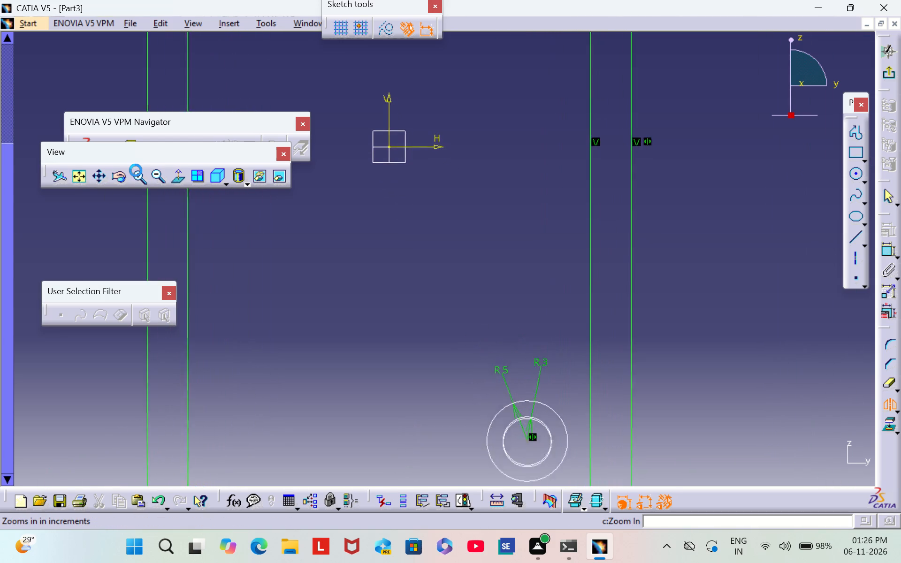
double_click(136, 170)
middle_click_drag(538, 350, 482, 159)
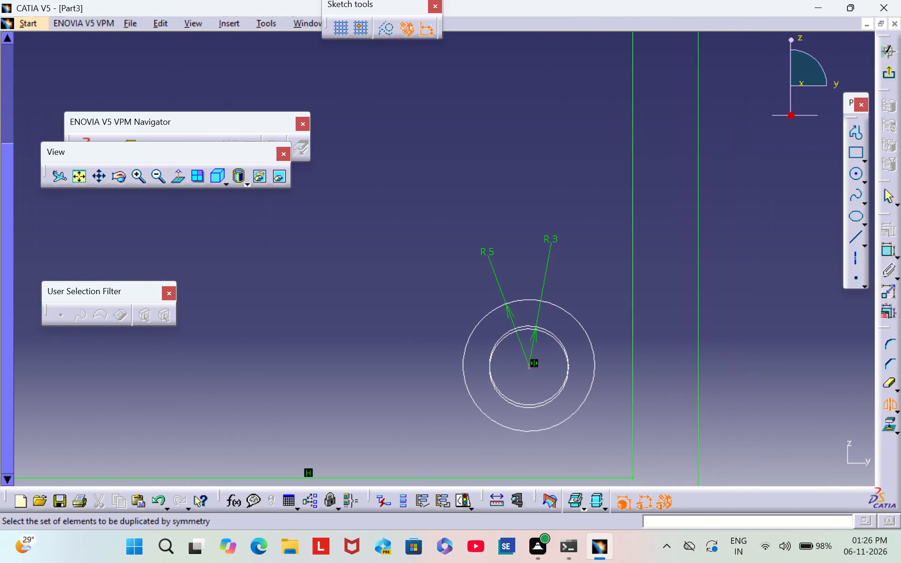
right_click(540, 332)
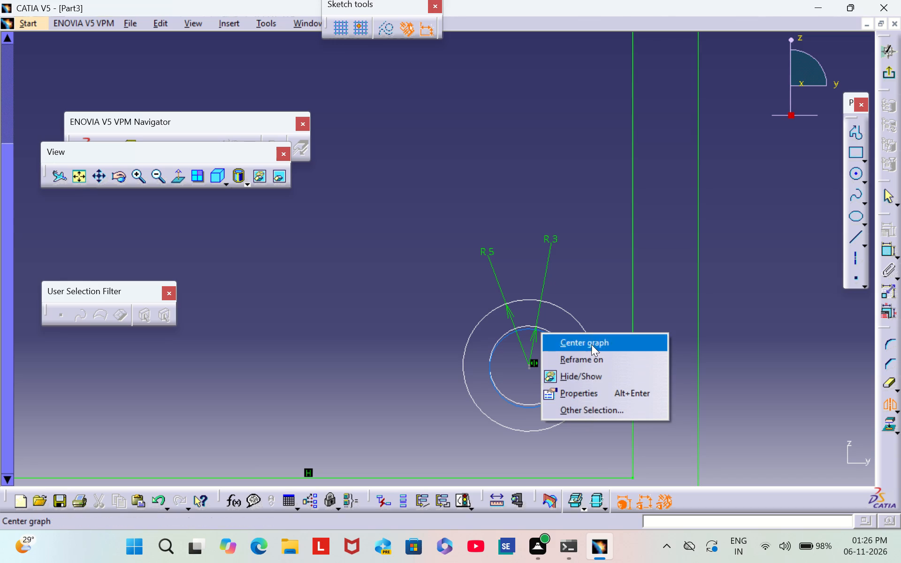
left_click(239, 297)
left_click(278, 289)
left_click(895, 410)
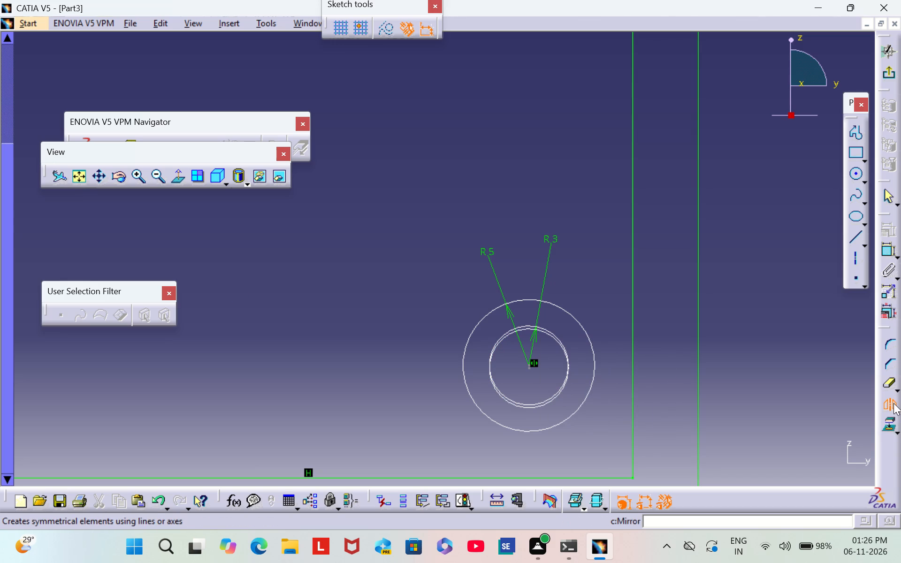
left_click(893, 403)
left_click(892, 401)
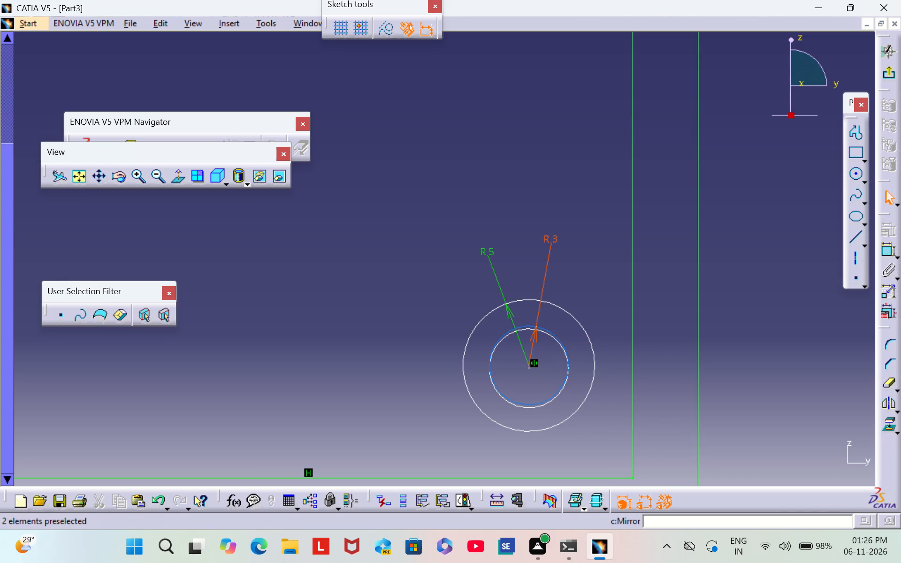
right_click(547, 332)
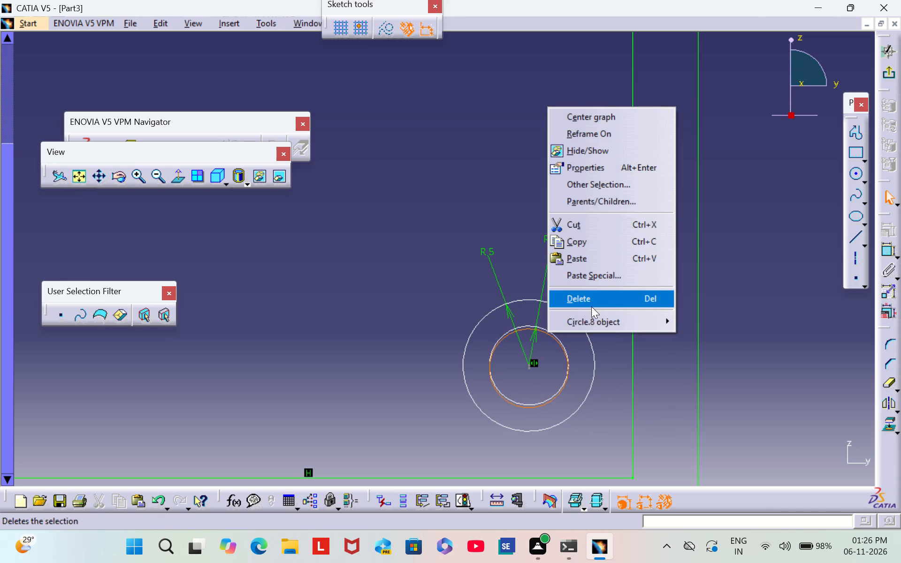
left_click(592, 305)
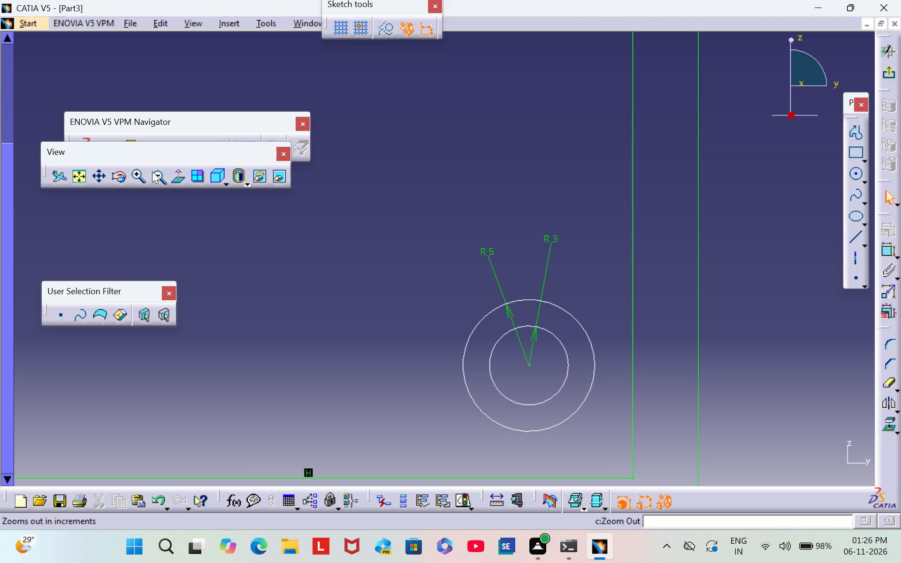
Mirror the 5 mm radius outer circle at the lower-right corner about the sketch's V axis.
triple_click(157, 173)
triple_click(157, 173)
triple_click(157, 173)
triple_click(157, 173)
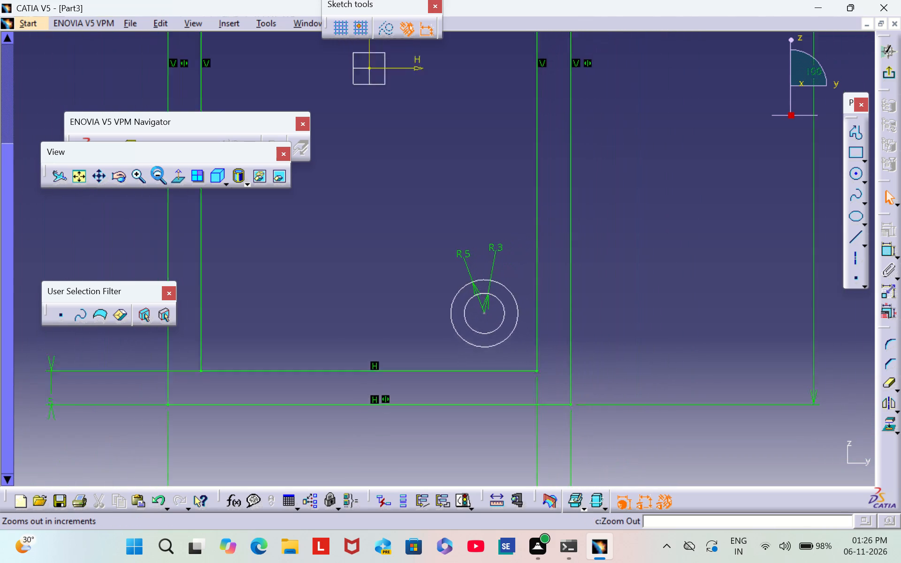
double_click(157, 173)
middle_click_drag(476, 175, 583, 263)
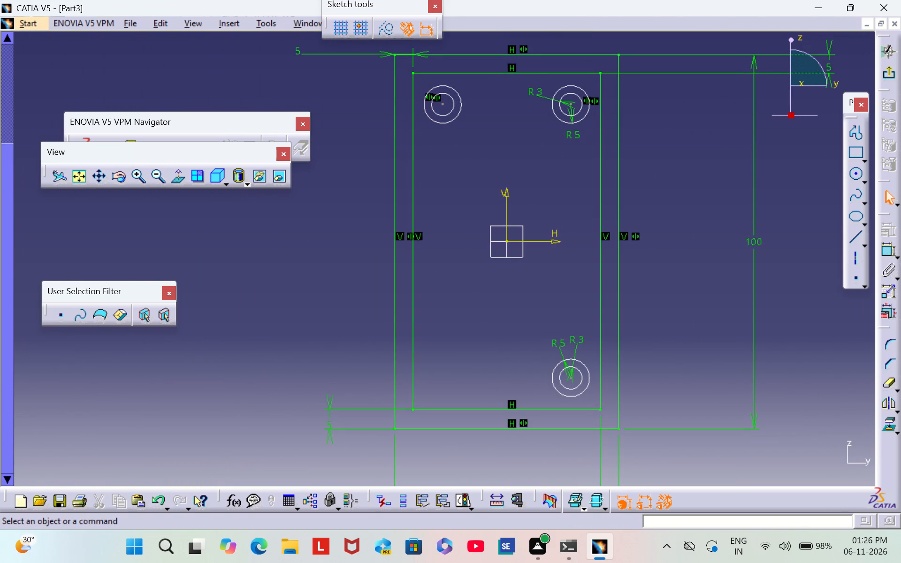
left_click(140, 179)
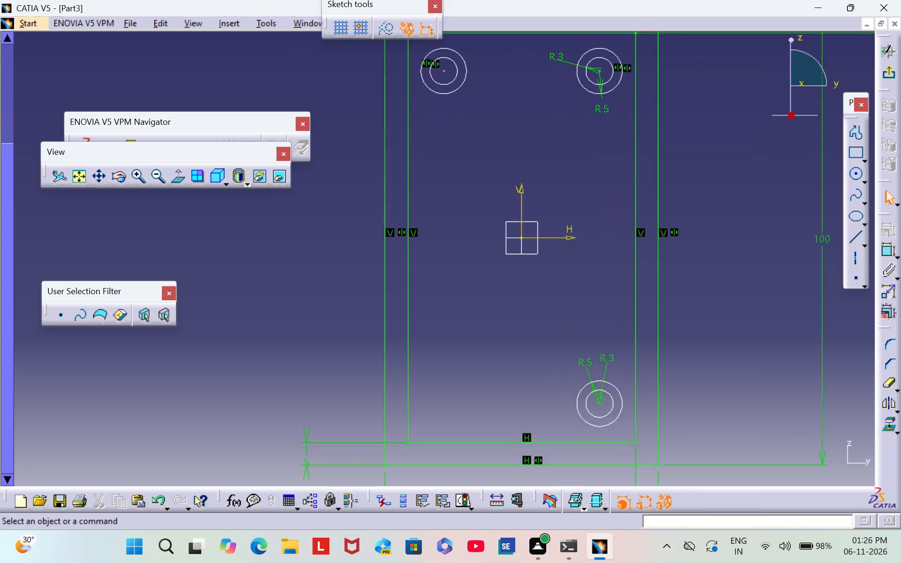
middle_click_drag(581, 383, 563, 345)
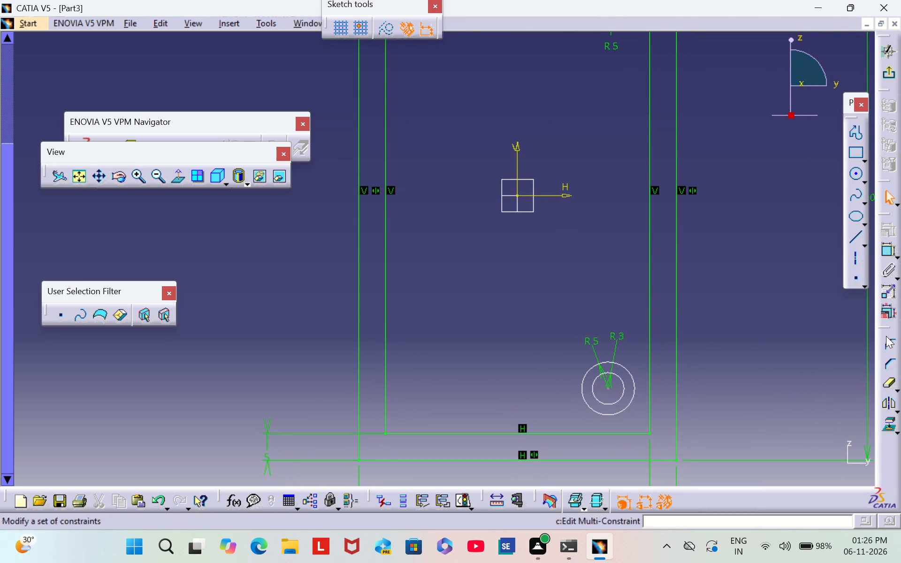
double_click(886, 401)
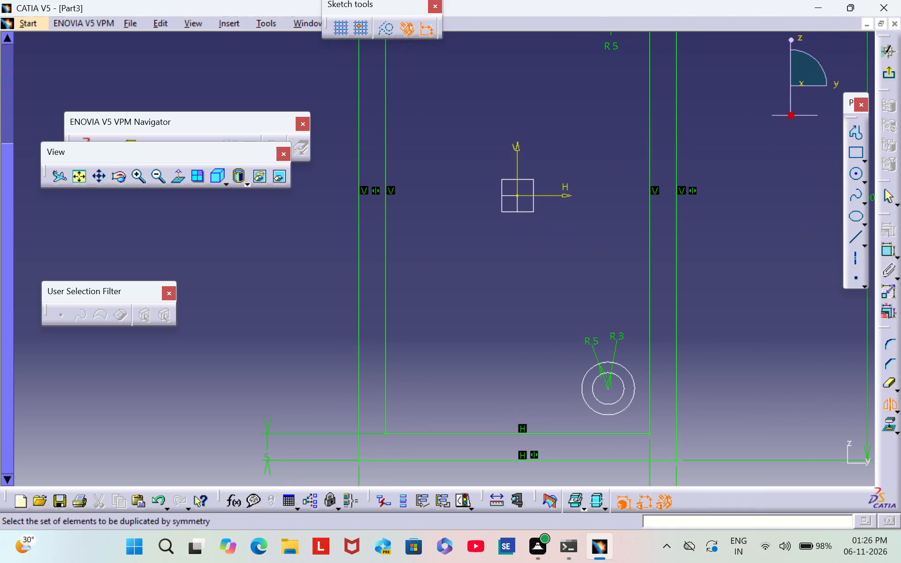
left_click(625, 371)
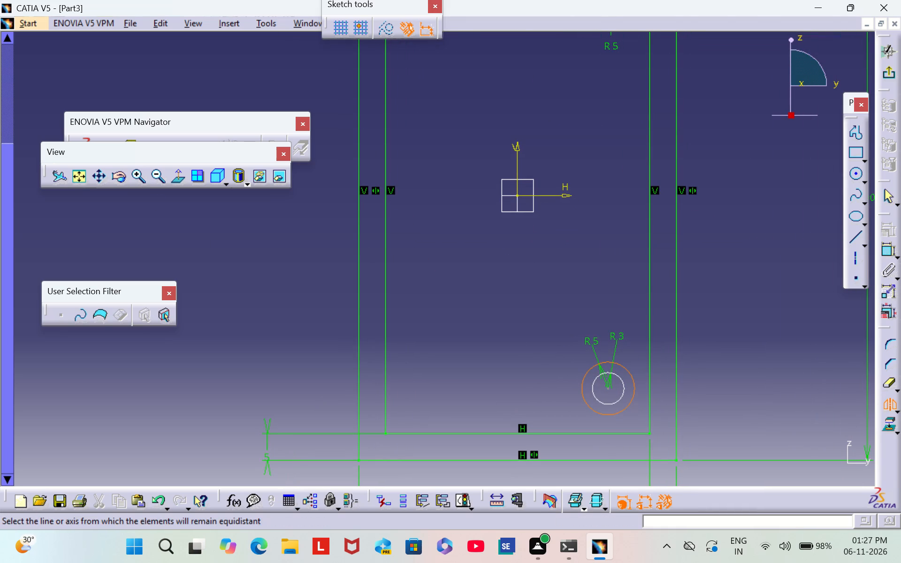
left_click(515, 154)
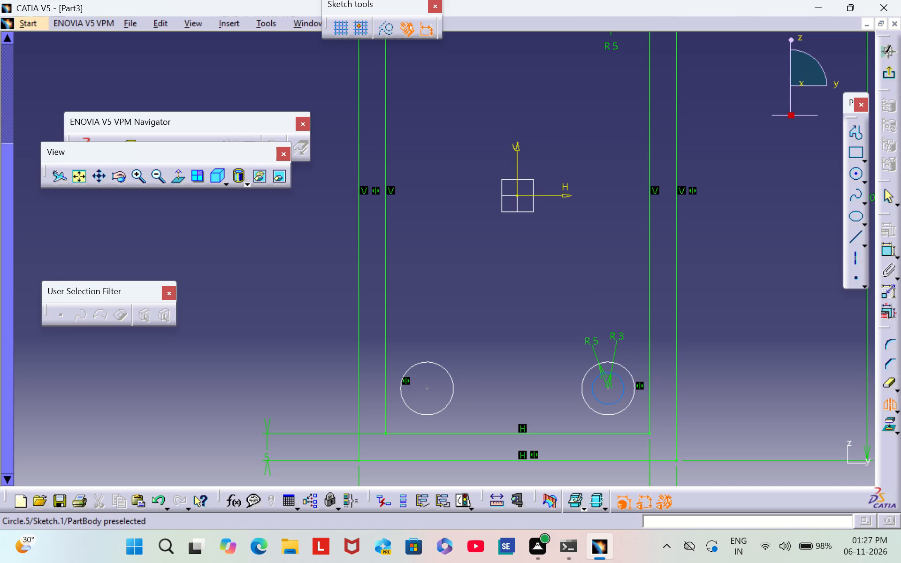
Mirror the 3 mm radius inner circle at the lower-right corner about the sketch's V axis.
left_click(621, 391)
left_click(516, 150)
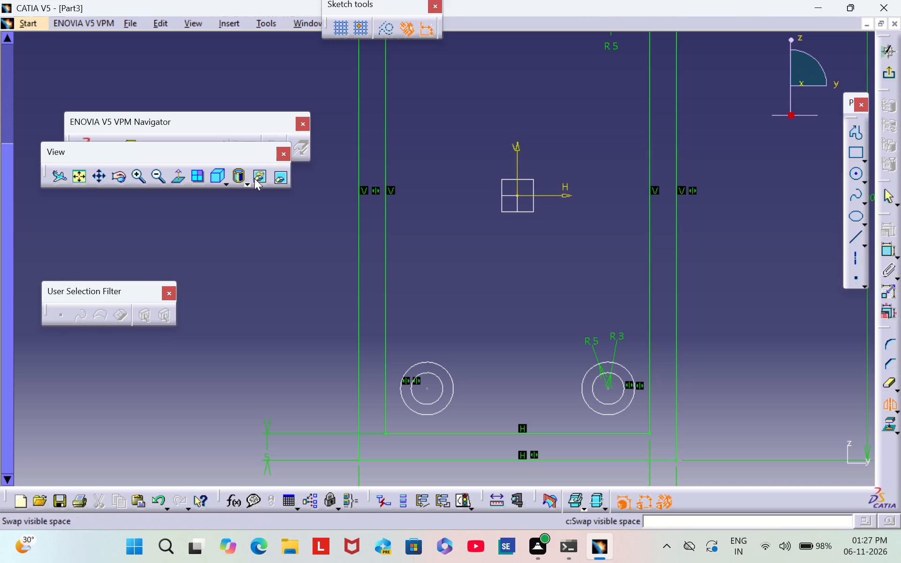
triple_click(158, 178)
triple_click(158, 178)
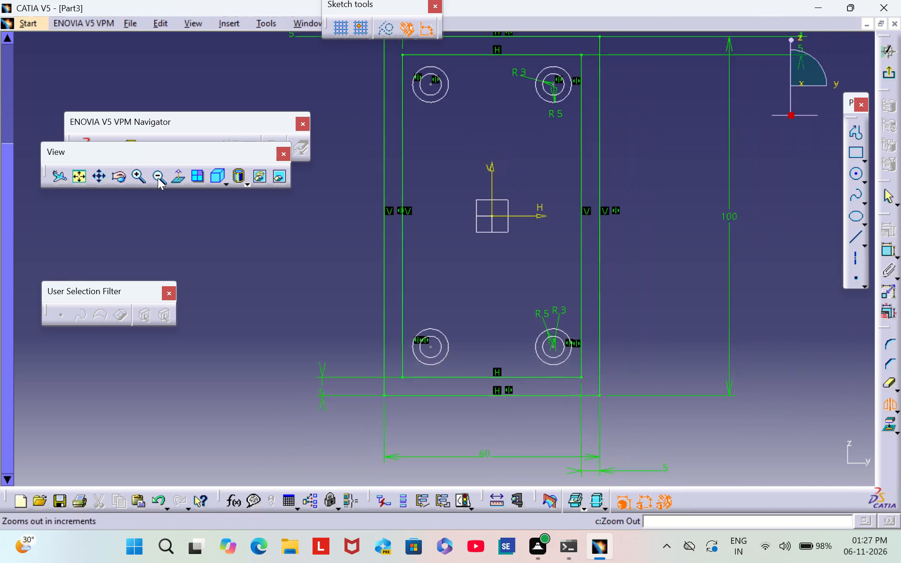
left_click(158, 178)
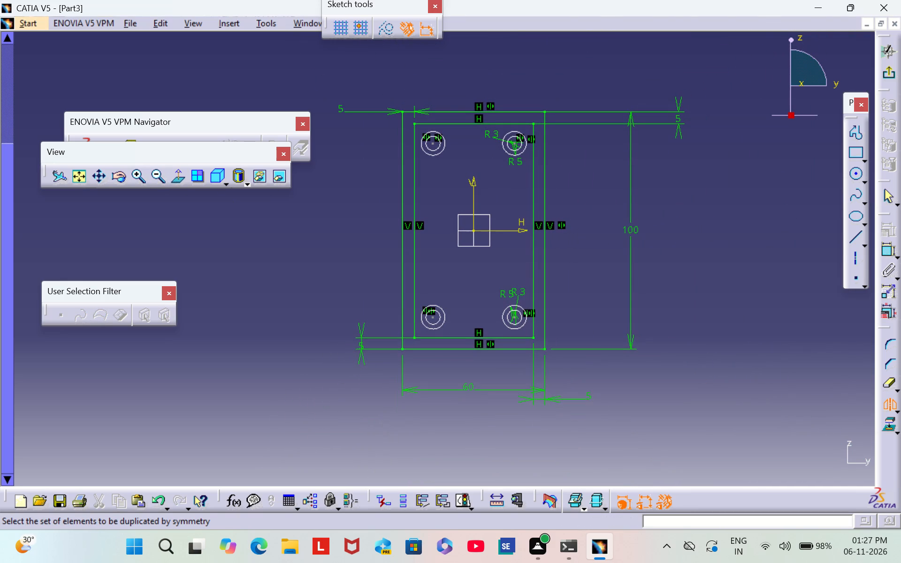
left_click(889, 409)
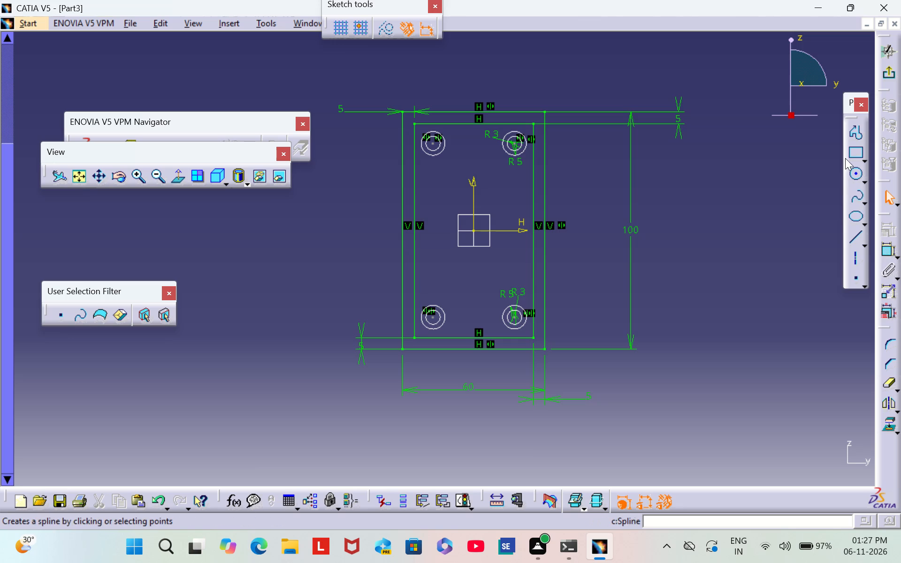
Sketch an upright rectangle about 14 mm wide and 55 mm high around the sketch origin.
left_click(858, 153)
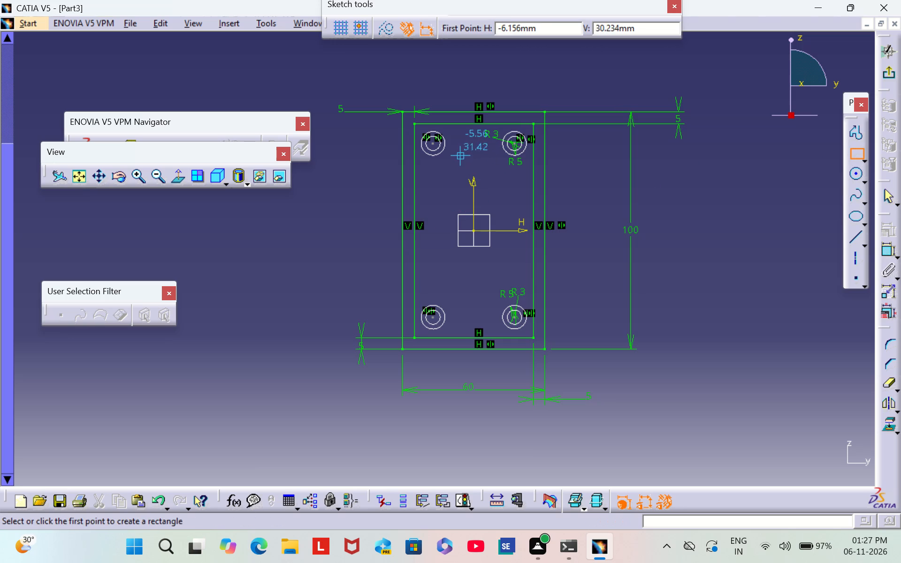
left_click(459, 162)
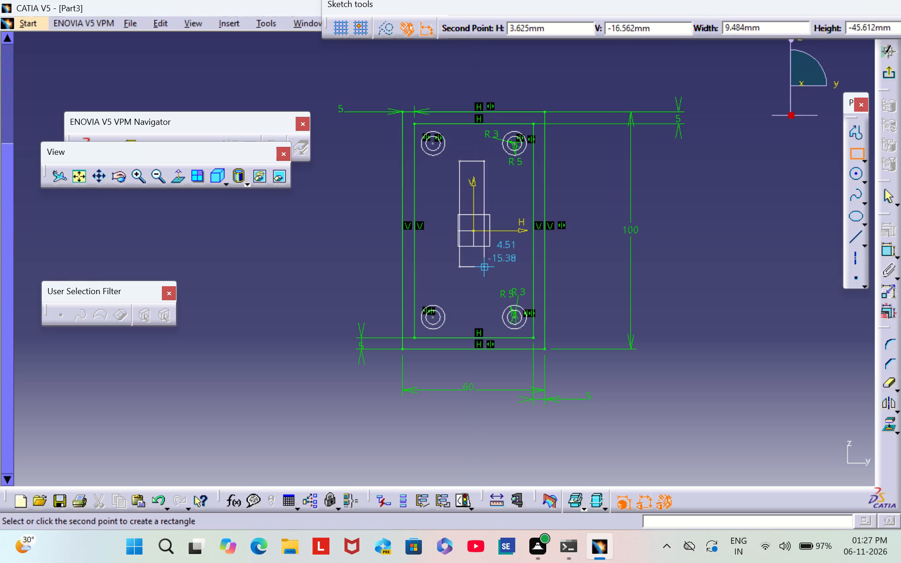
left_click(492, 293)
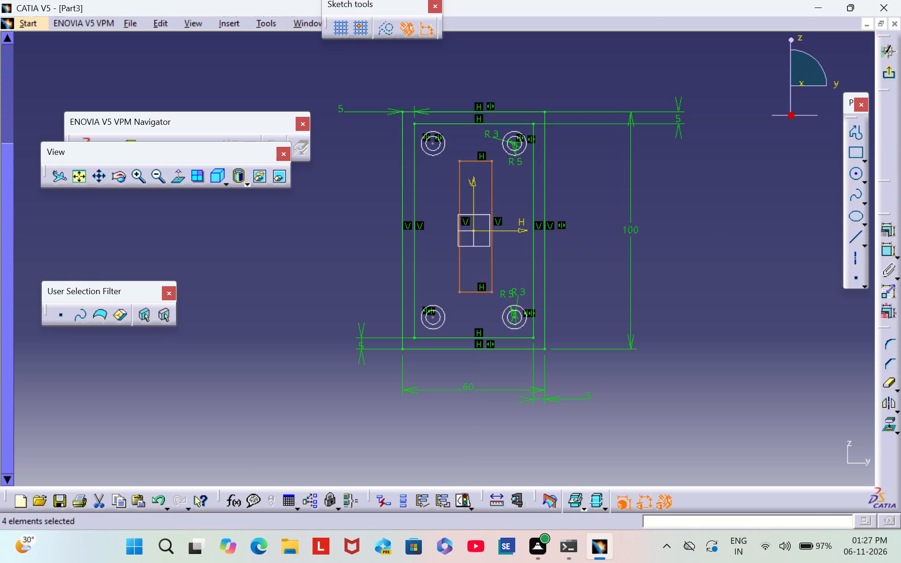
left_click_drag(834, 322, 843, 323)
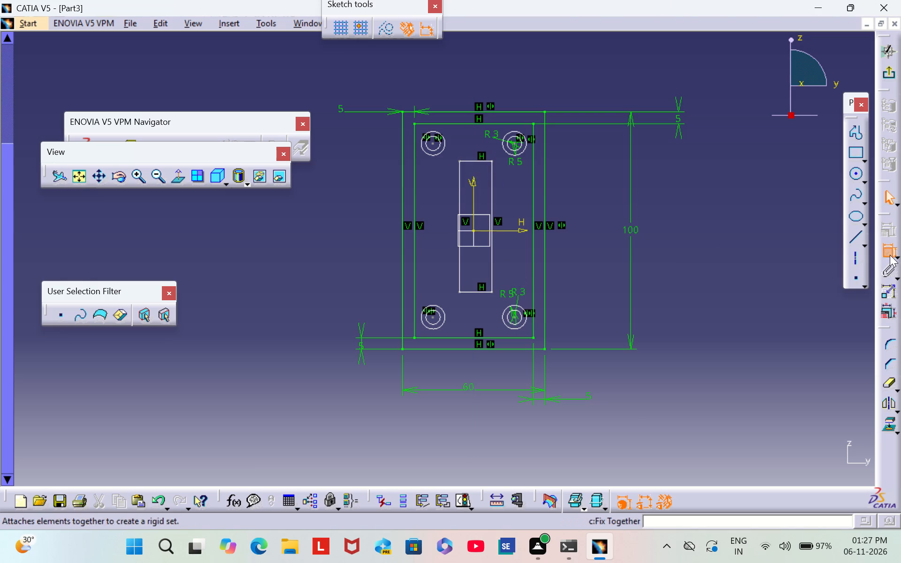
Dimension the central rectangle's height on its right edge and set it to 50 mm.
left_click(890, 255)
left_click(490, 259)
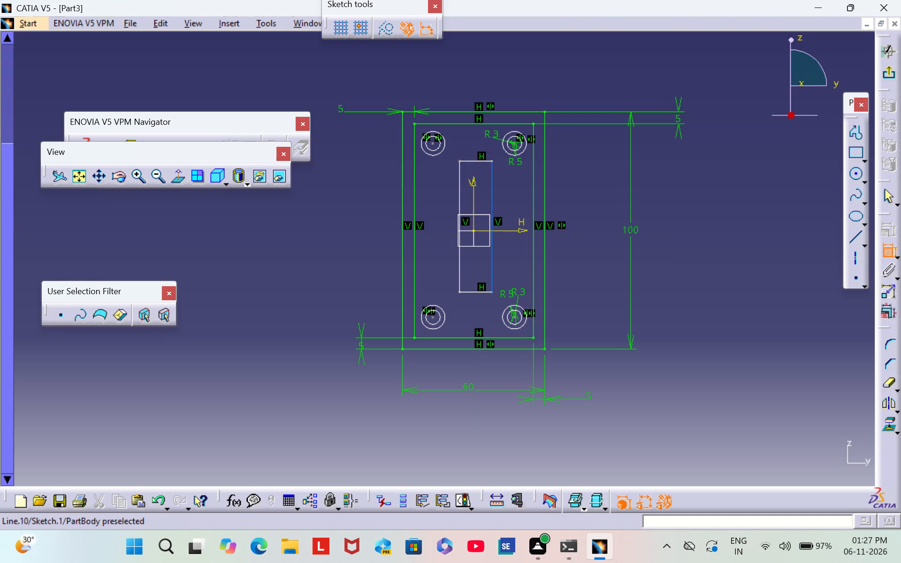
left_click(586, 228)
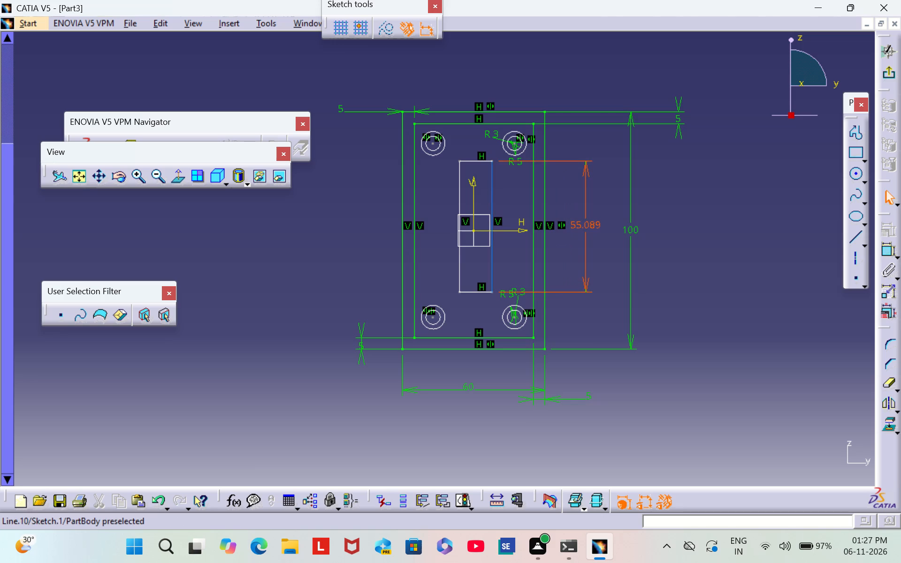
double_click(585, 225)
key("BackSpace")
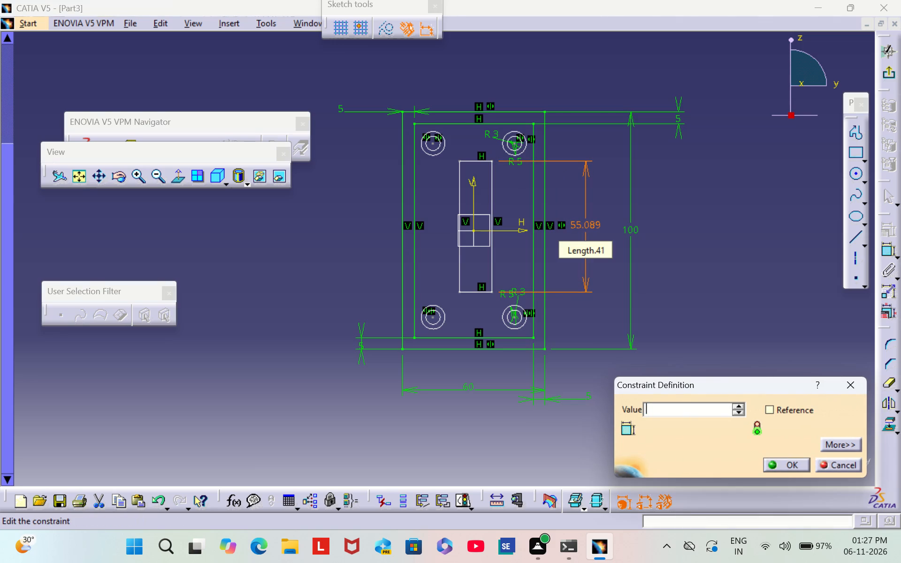
type("50")
key("Return")
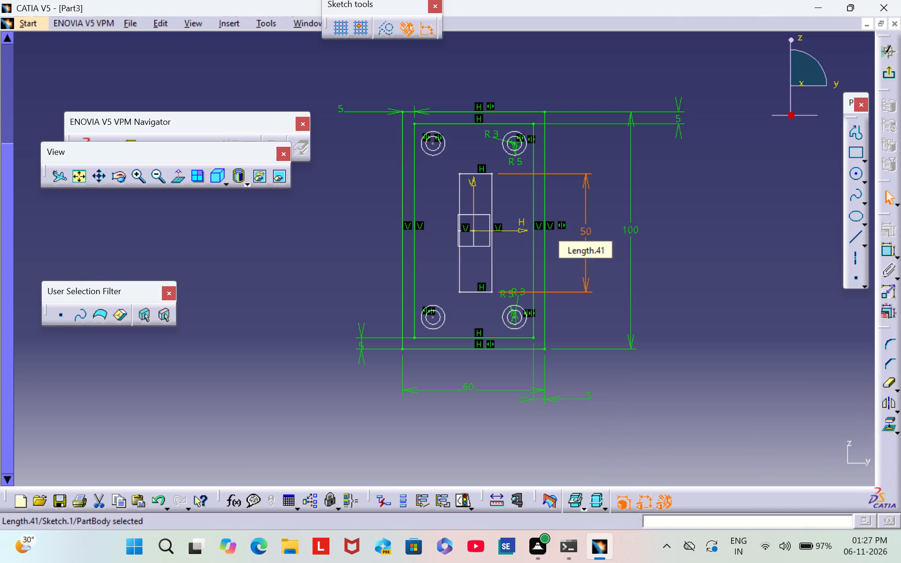
left_click(653, 265)
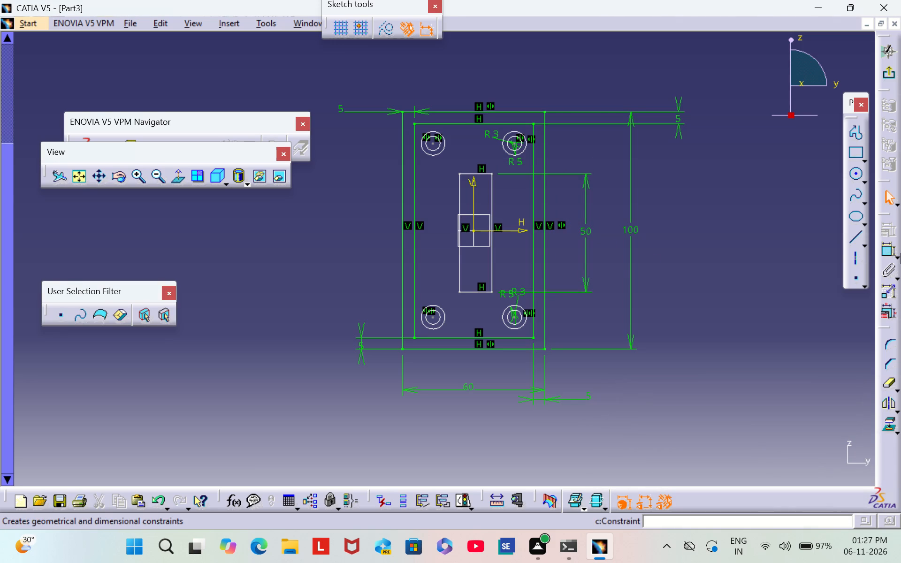
Dimension the central rectangle's width on its bottom edge and set it to 15 mm.
left_click(890, 250)
left_click(476, 293)
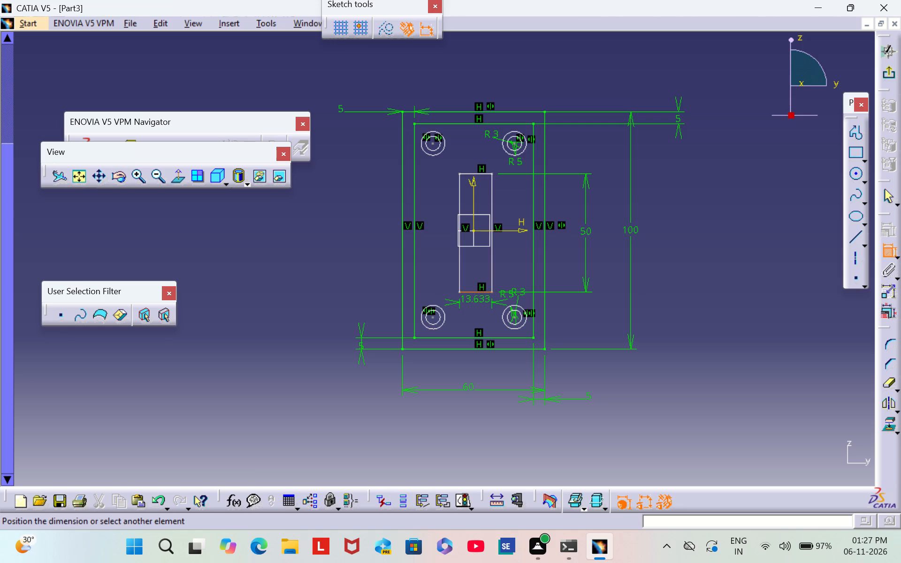
left_click(474, 305)
double_click(468, 302)
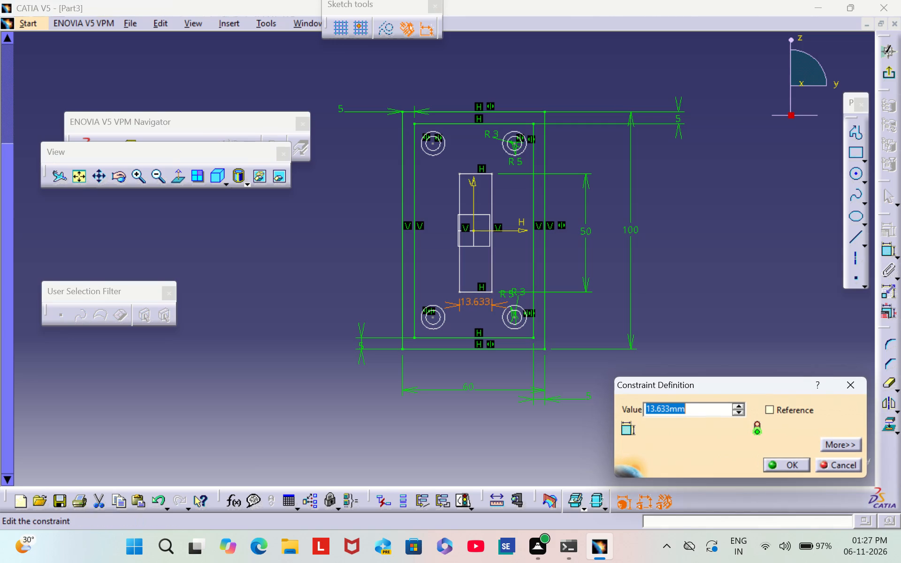
key("BackSpace")
type("15")
key("Return")
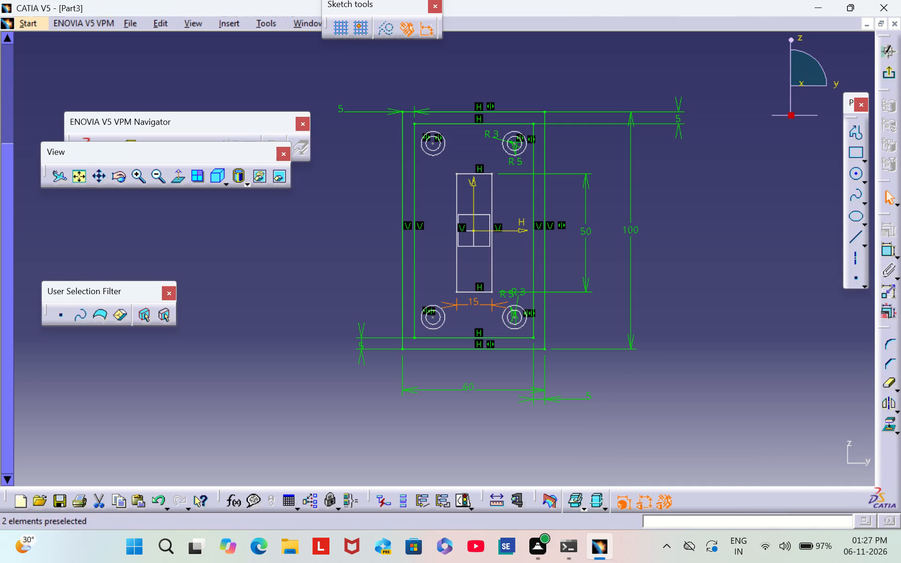
left_click(729, 340)
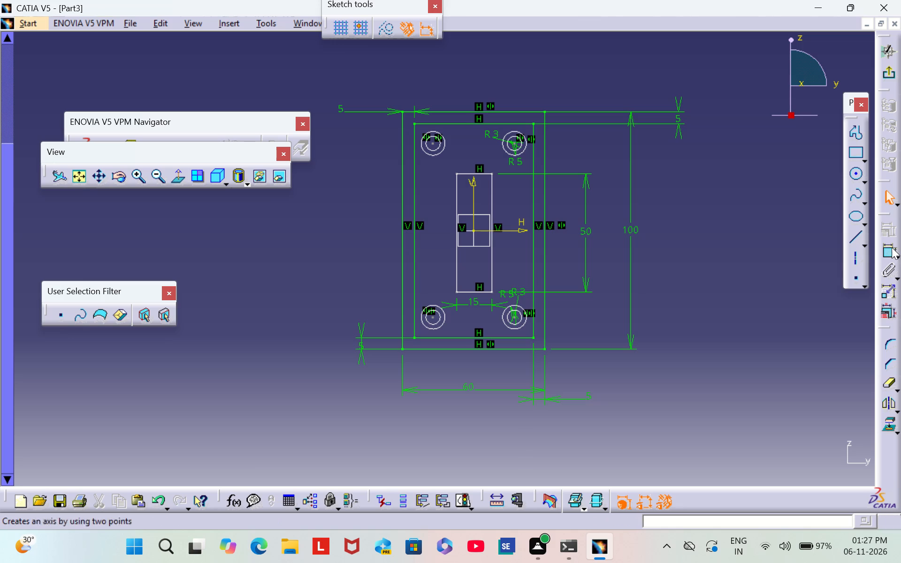
Constrain the central rectangle's top and bottom edges as symmetric about the sketch's H axis.
double_click(889, 248)
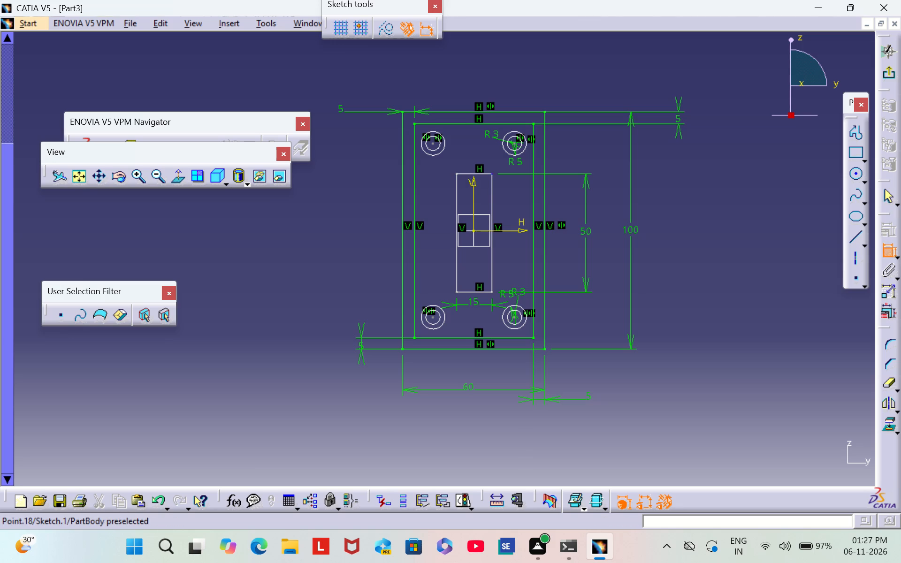
left_click(479, 172)
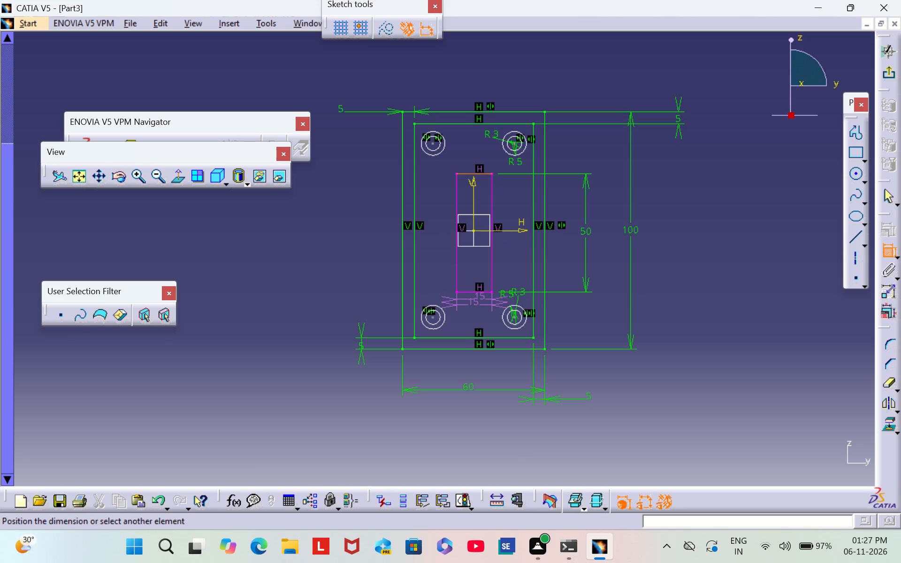
left_click(474, 291)
right_click(485, 251)
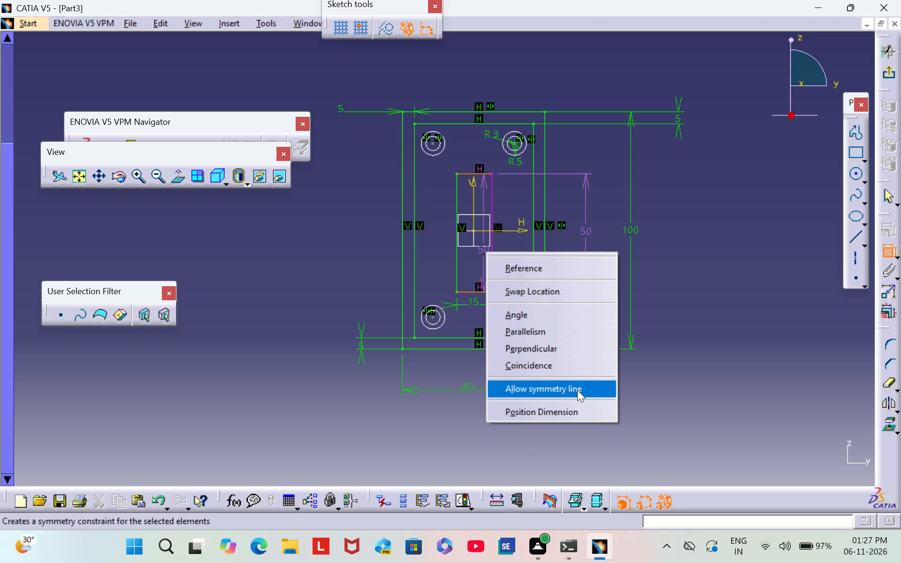
left_click(577, 390)
left_click(523, 227)
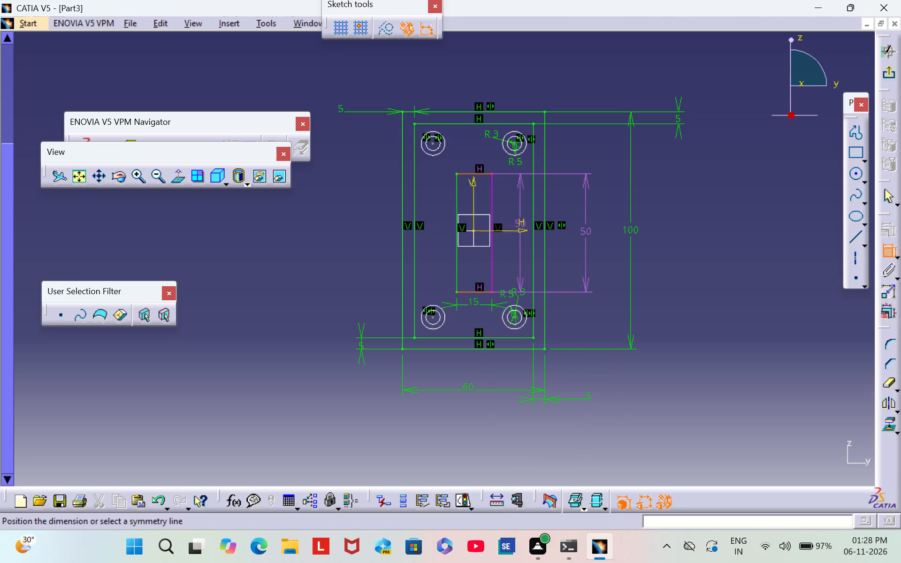
Constrain the central rectangle's left and right edges as symmetric about the sketch's V axis.
left_click(457, 254)
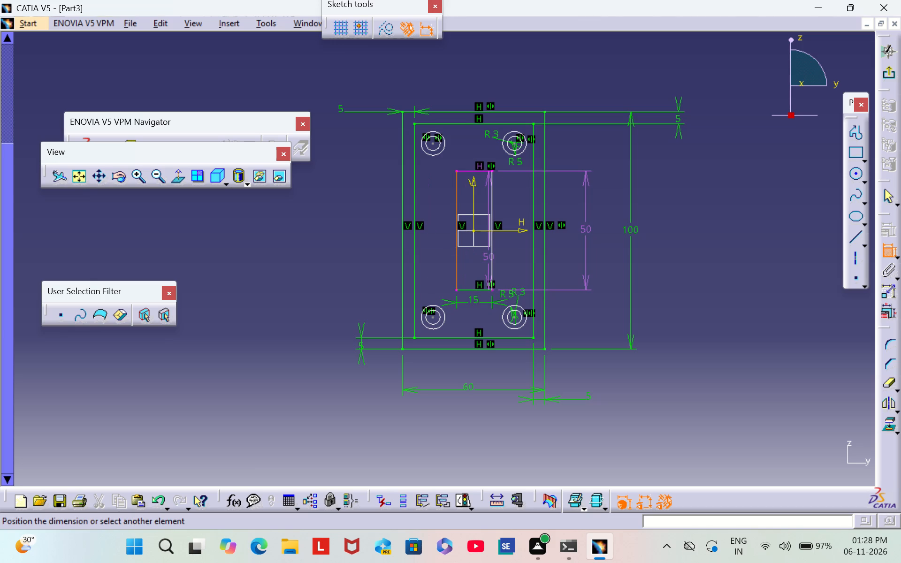
left_click(491, 265)
right_click(491, 264)
left_click(545, 467)
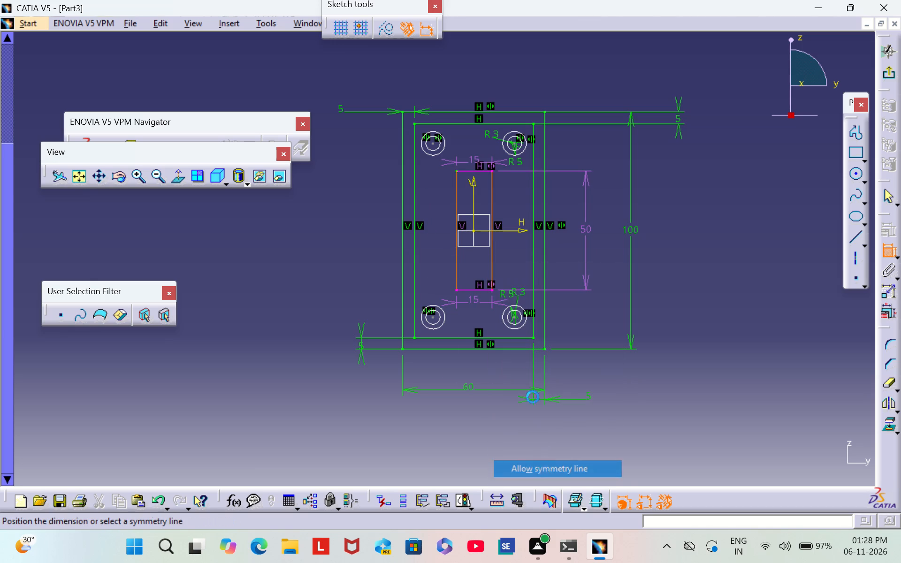
left_click(475, 192)
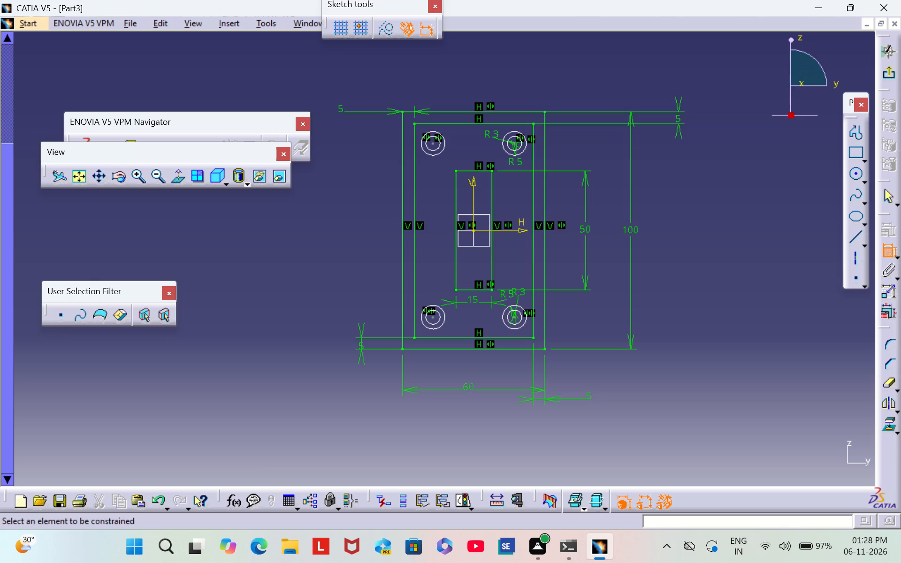
Dimension the vertical distance between the centres of the upper-left and lower-left corner circles.
left_click(433, 144)
left_click(431, 317)
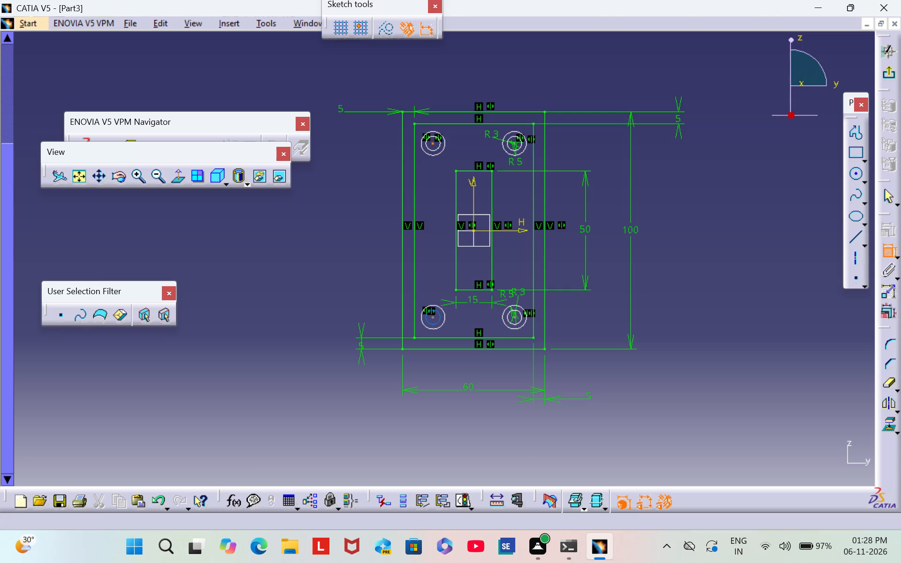
left_click(362, 236)
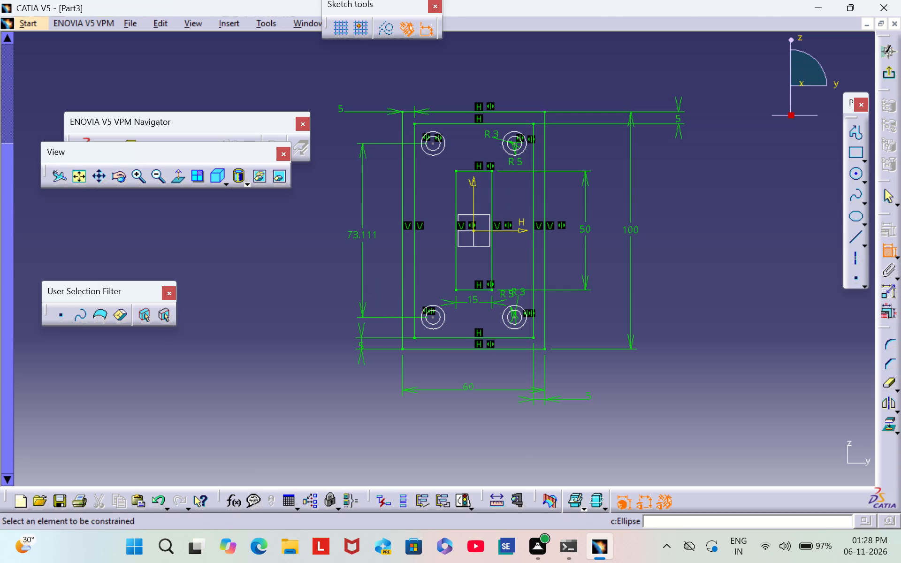
Dimension the vertical distance from the upper-left corner circle's centre to the inner rectangle's top edge.
left_click(433, 143)
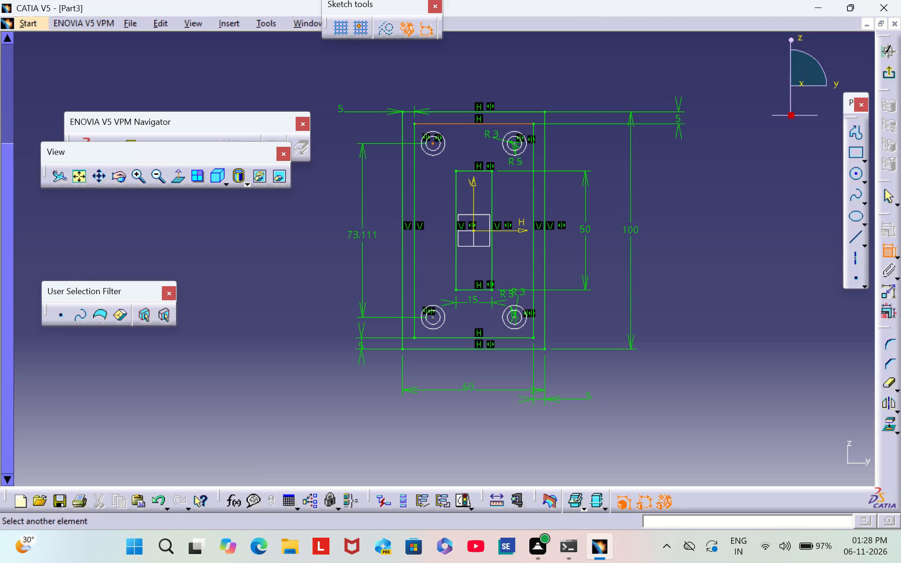
left_click(426, 123)
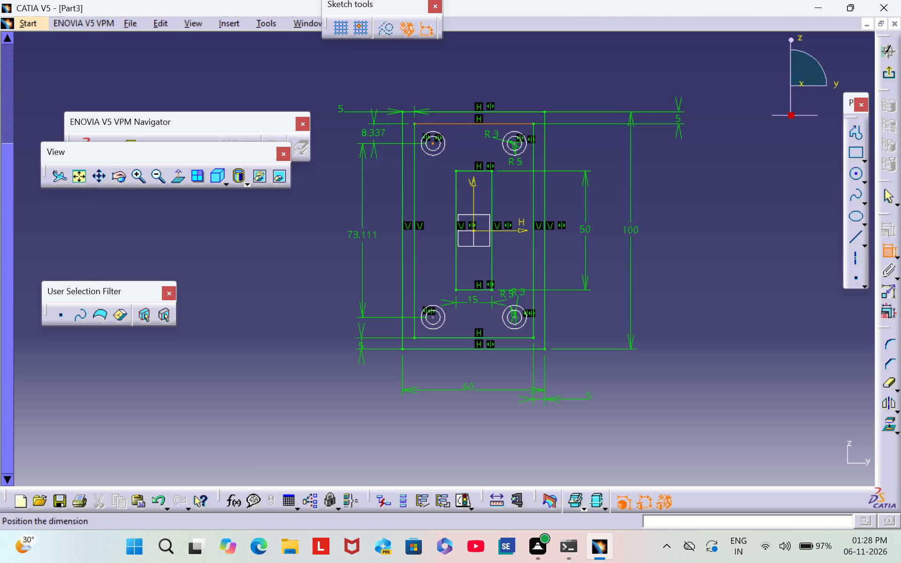
left_click(370, 131)
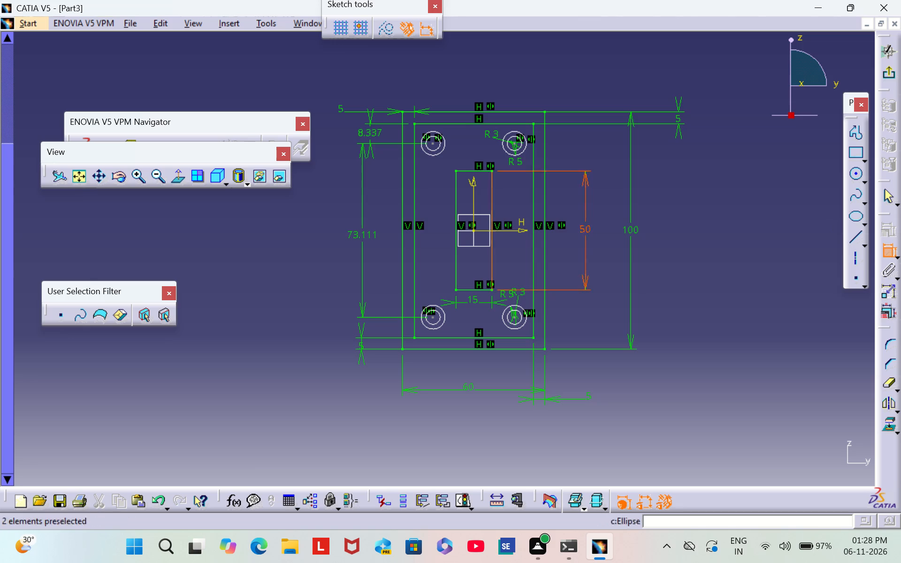
Dimension the upper-left circle's centre horizontally from the inner rectangle's left edge and set the distance to 7 mm.
left_click(434, 143)
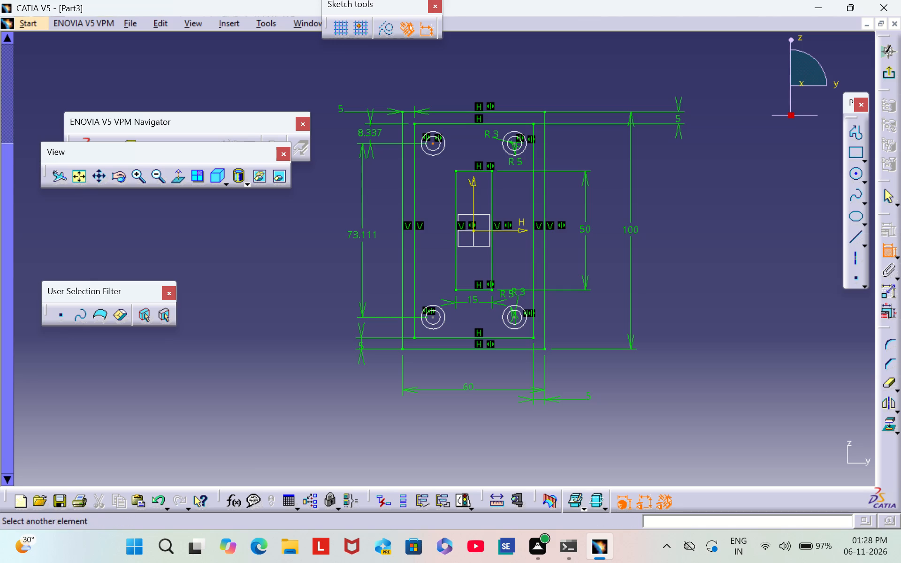
left_click(414, 166)
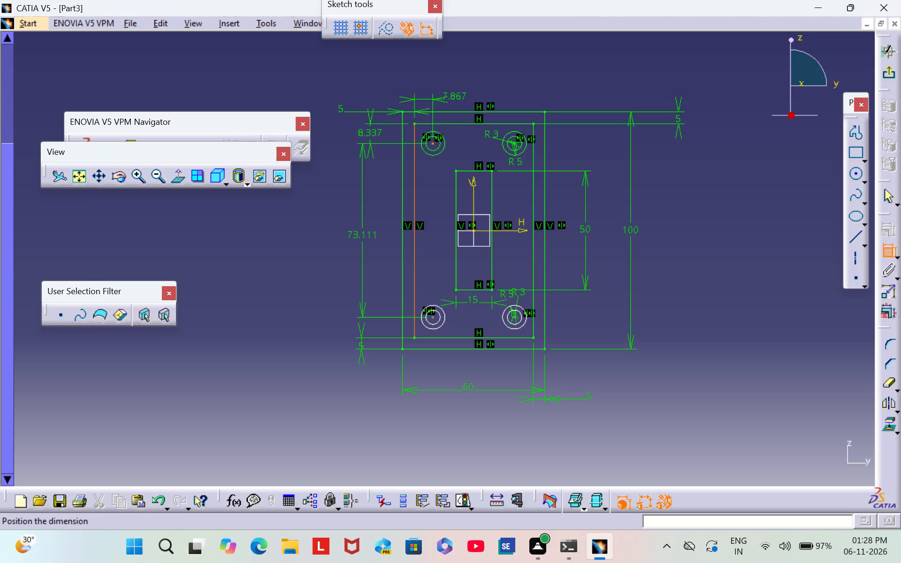
left_click(451, 91)
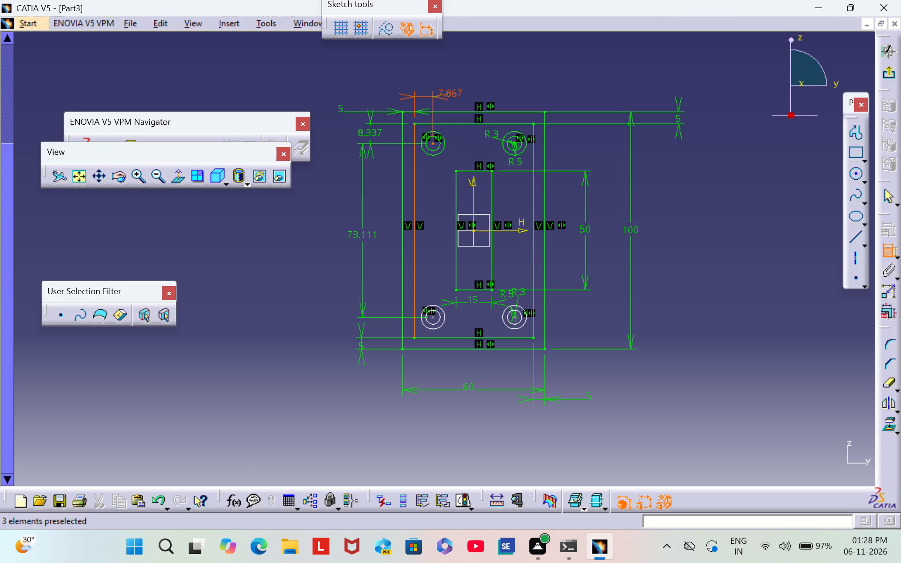
double_click(448, 91)
key("BackSpace")
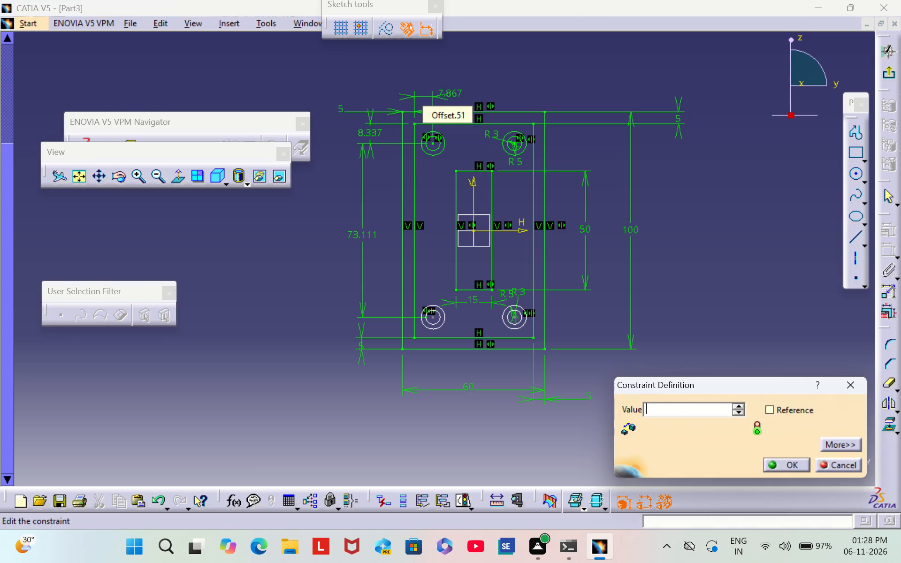
key("7")
key("Return")
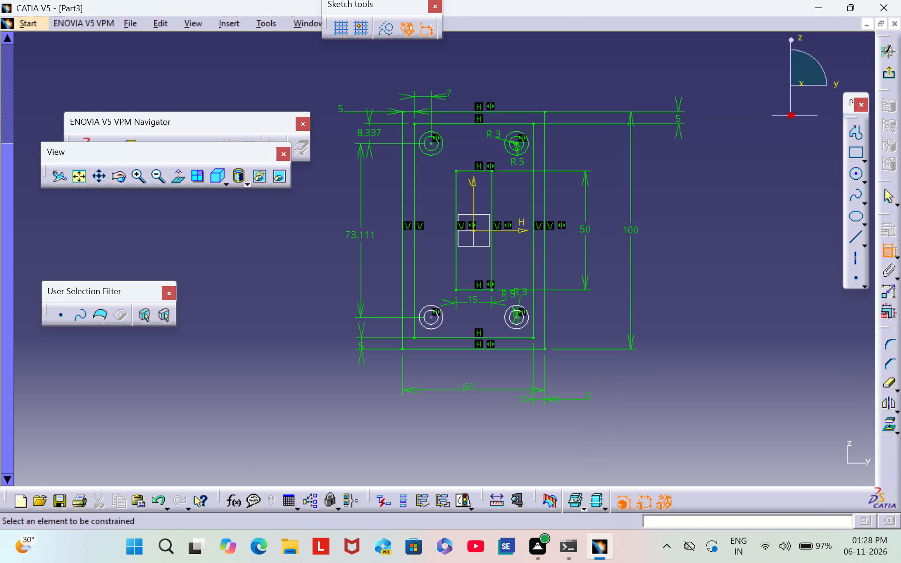
Set the vertical distance between the upper-left circle's centre and the inner rectangle's top edge to 8 mm.
double_click(370, 133)
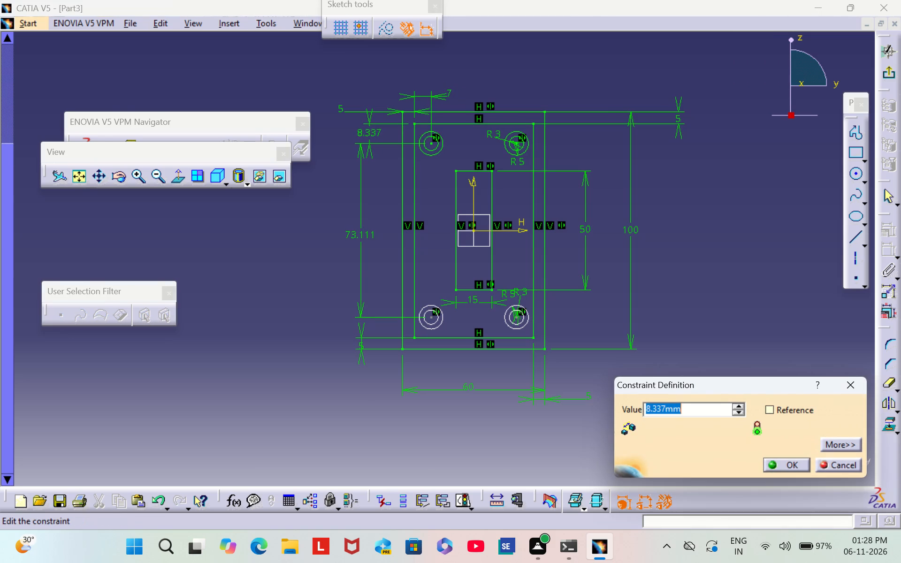
key("BackSpace")
key("8")
key("Return")
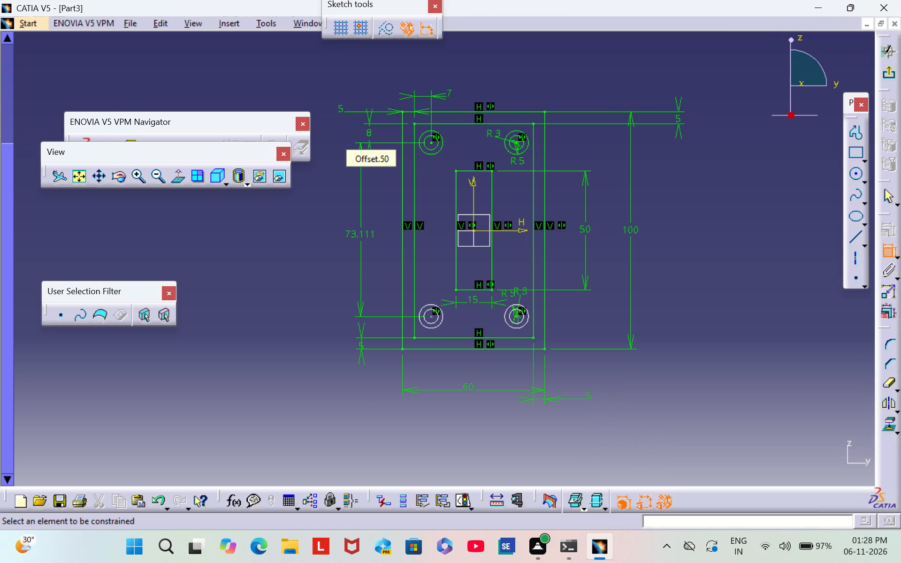
left_click(333, 138)
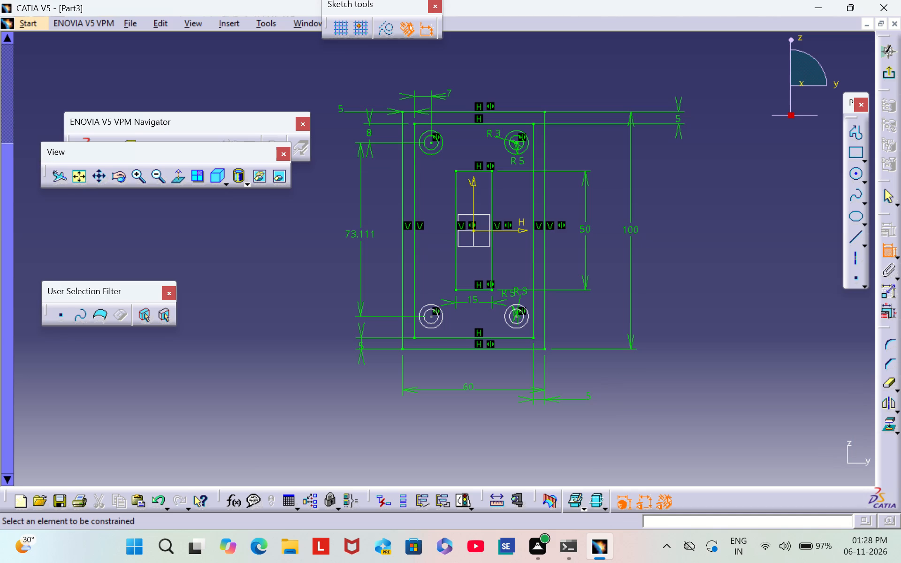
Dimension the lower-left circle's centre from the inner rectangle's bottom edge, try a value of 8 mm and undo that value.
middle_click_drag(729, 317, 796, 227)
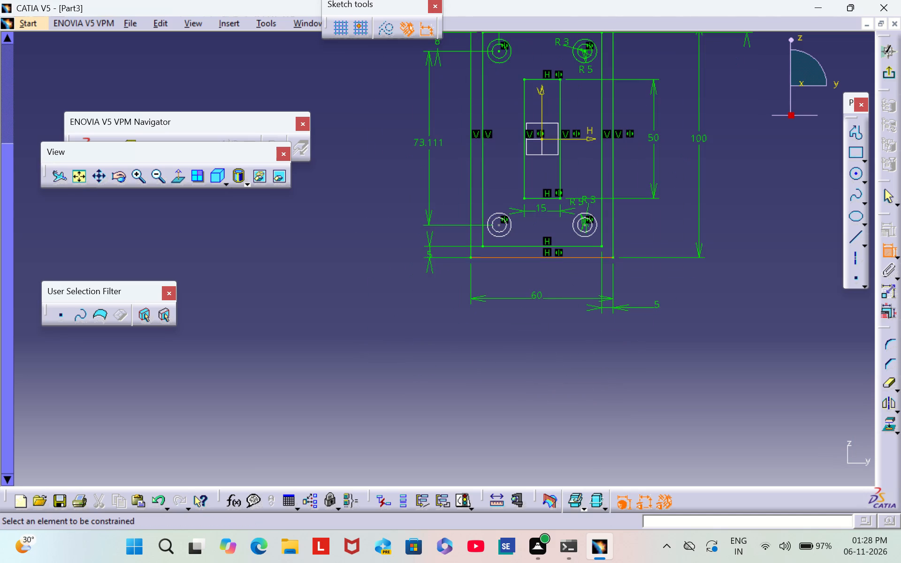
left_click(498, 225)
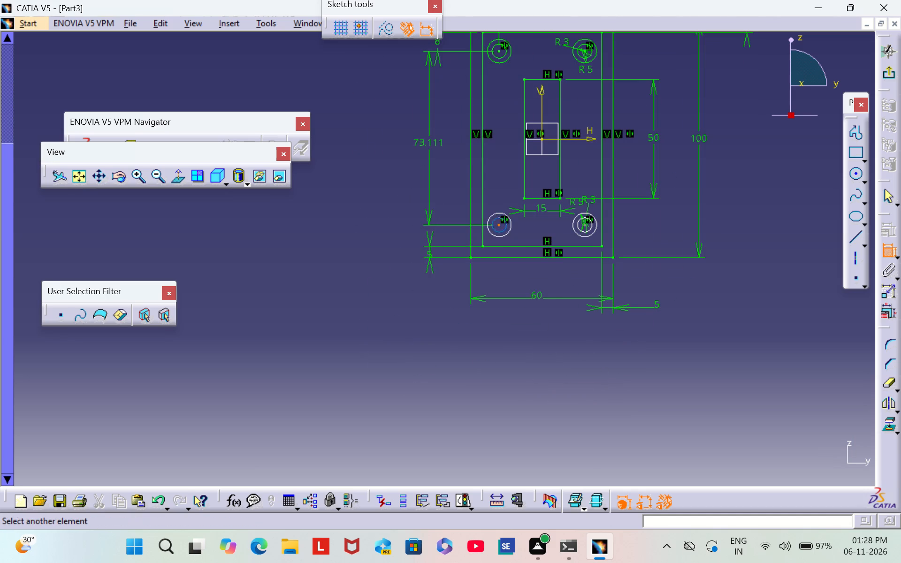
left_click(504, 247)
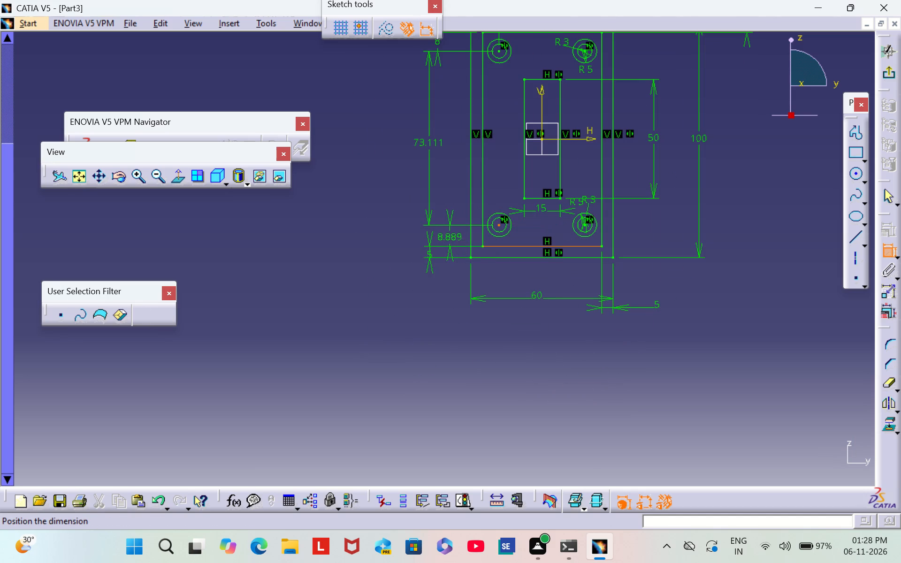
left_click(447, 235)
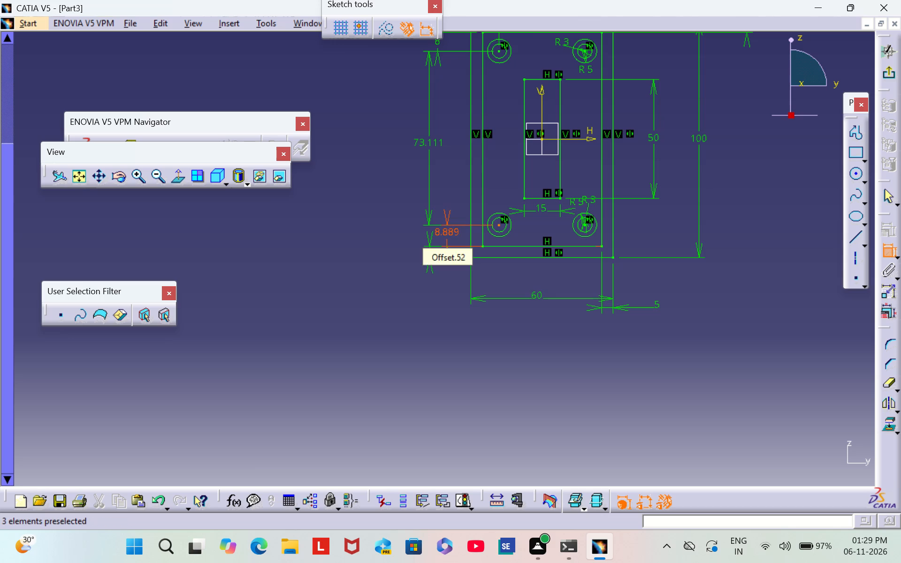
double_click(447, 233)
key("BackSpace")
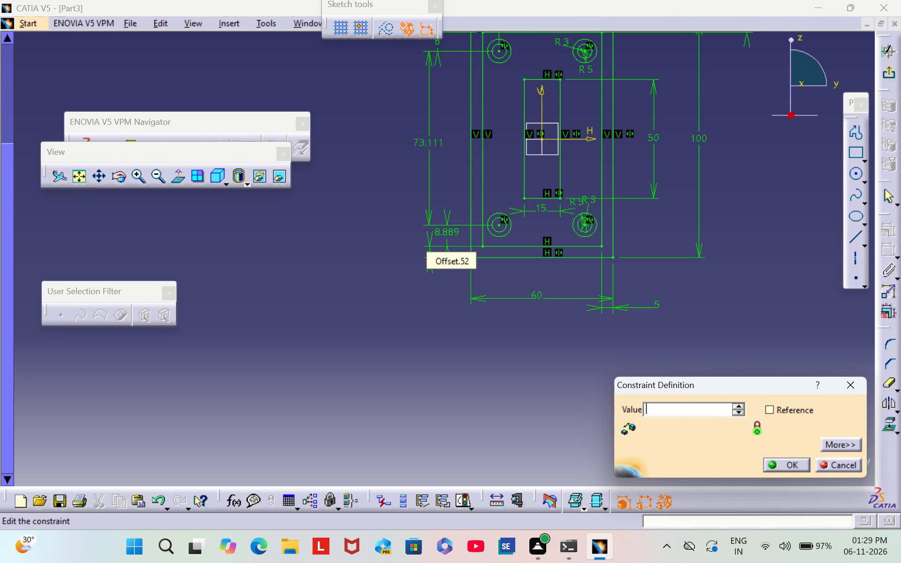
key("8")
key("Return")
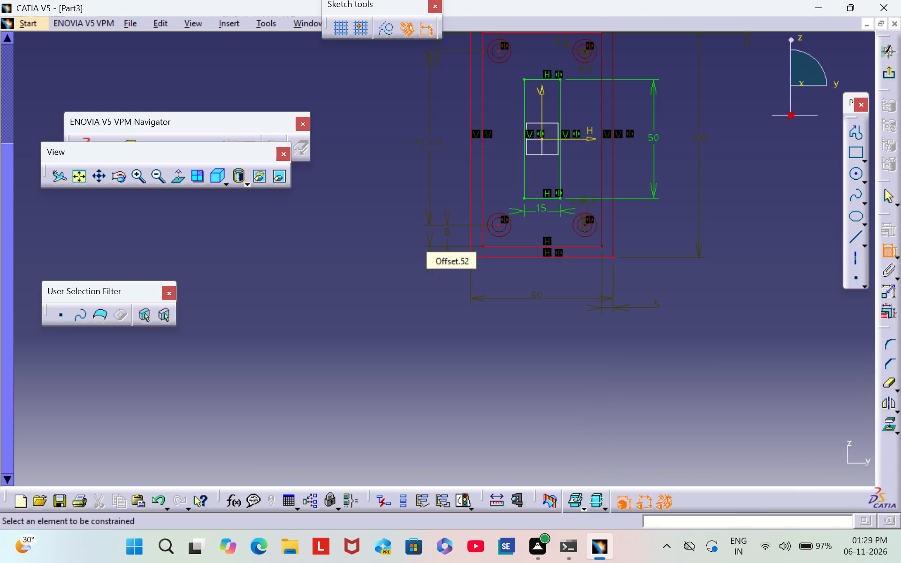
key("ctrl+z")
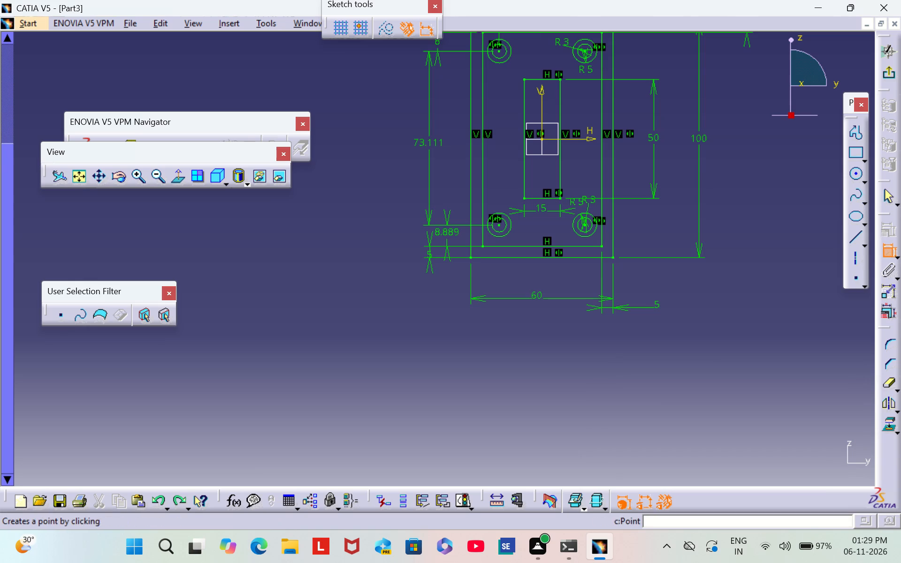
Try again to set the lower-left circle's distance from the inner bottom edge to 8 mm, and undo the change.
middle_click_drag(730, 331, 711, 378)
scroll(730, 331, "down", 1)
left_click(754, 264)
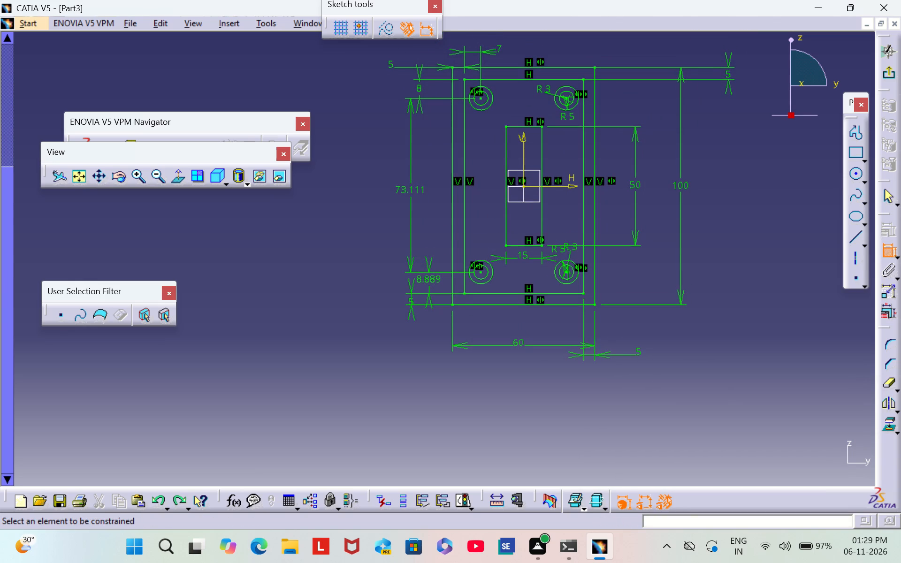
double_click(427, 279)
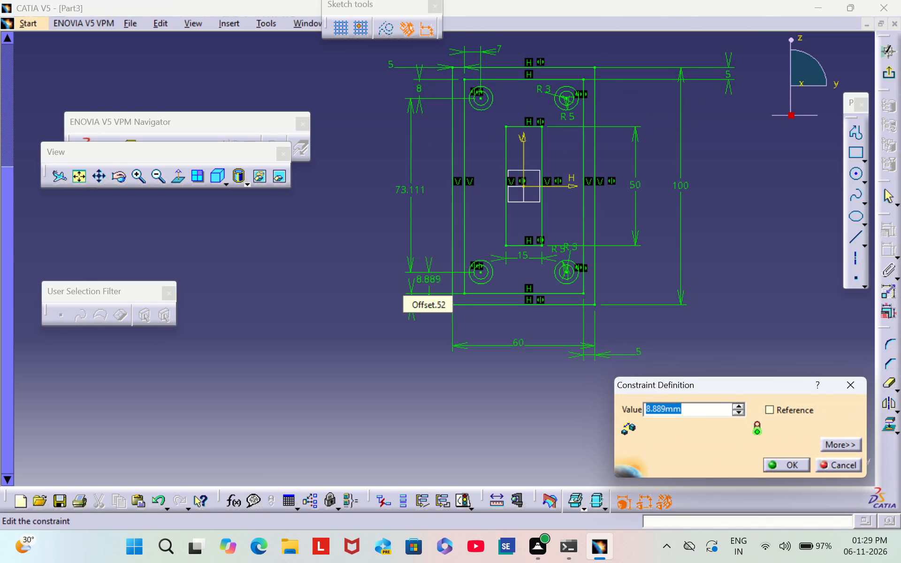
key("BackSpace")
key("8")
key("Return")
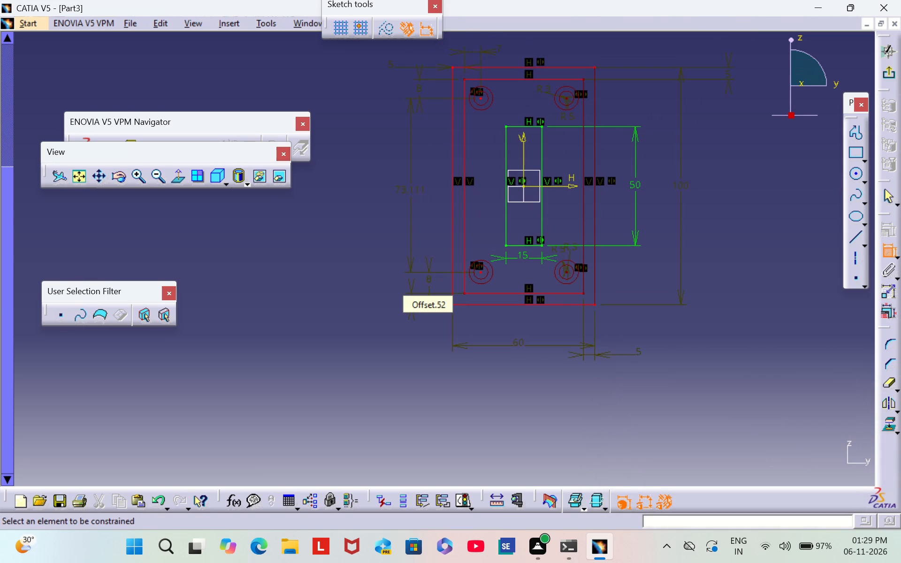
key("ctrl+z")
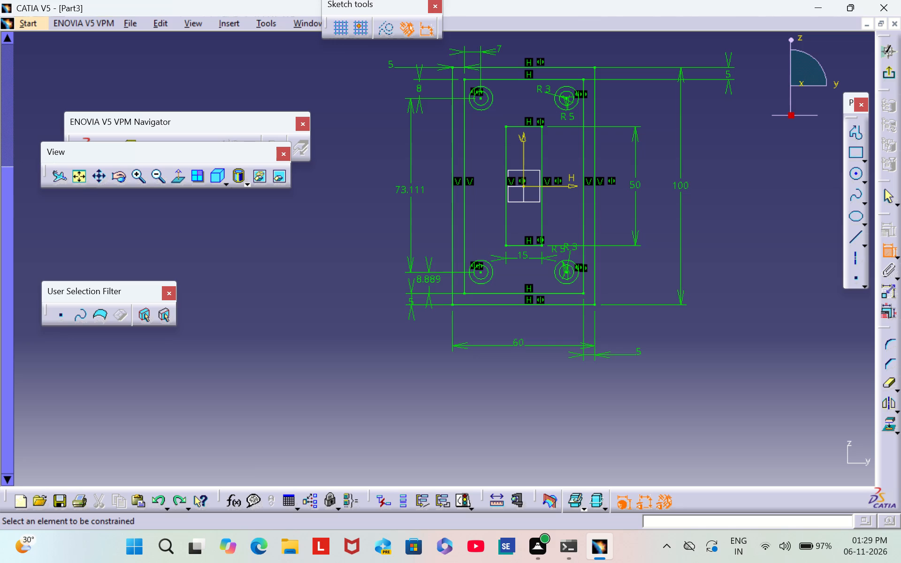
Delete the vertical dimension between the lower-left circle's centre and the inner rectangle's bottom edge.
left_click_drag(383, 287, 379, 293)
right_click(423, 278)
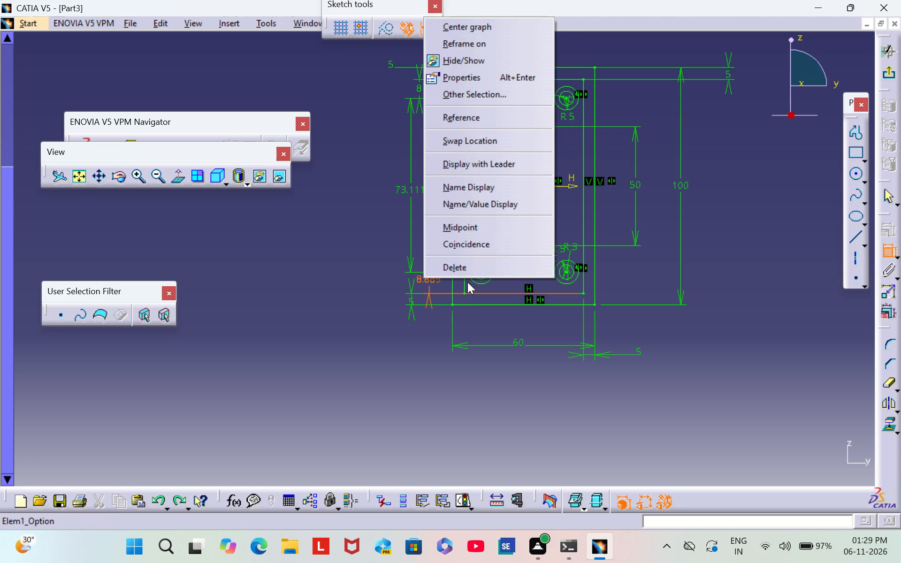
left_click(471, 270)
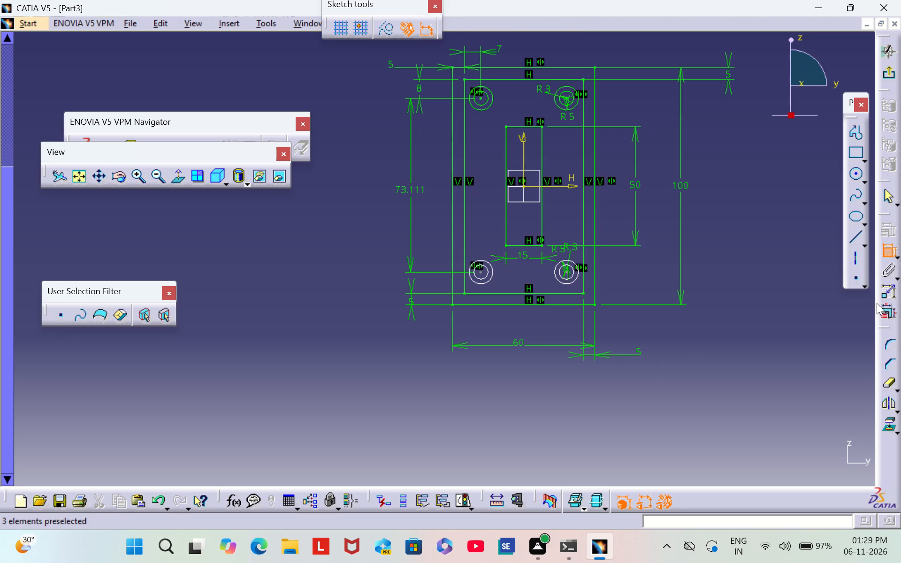
Dimension the horizontal distance from the lower-right corner circle's centre to the inner rectangle's right edge.
left_click(566, 271)
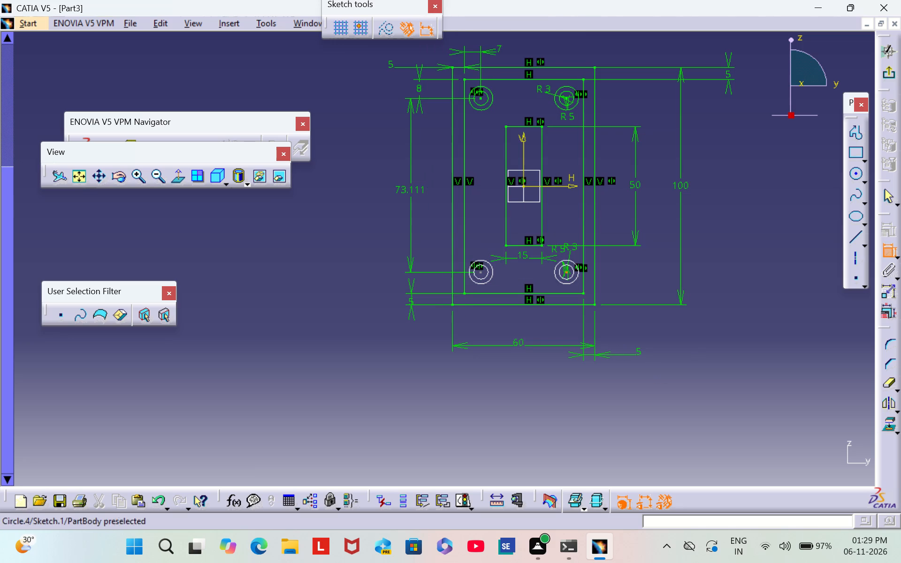
left_click(582, 281)
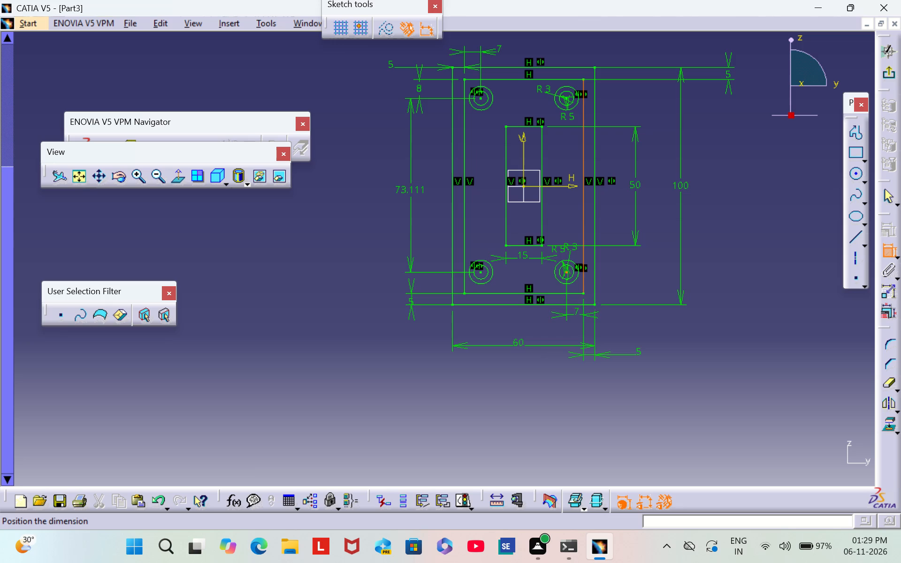
left_click(573, 317)
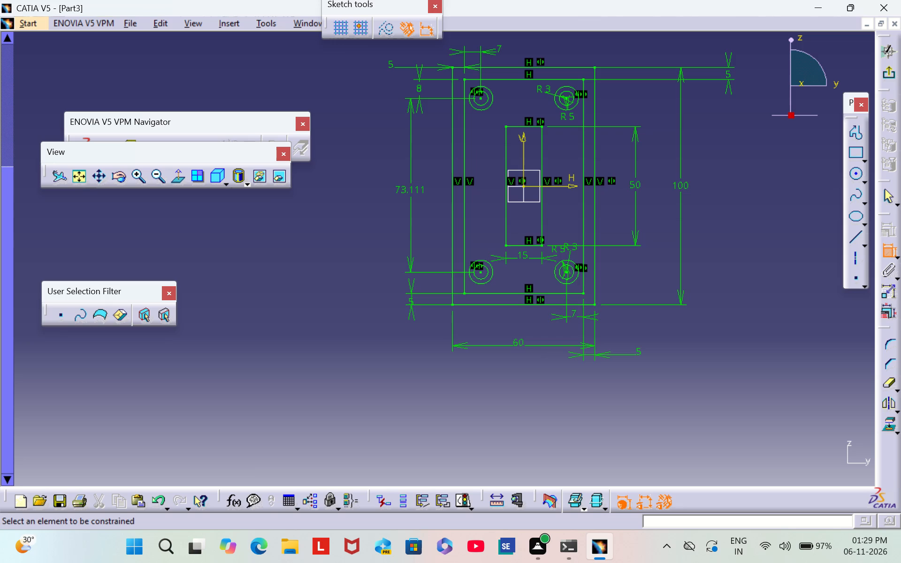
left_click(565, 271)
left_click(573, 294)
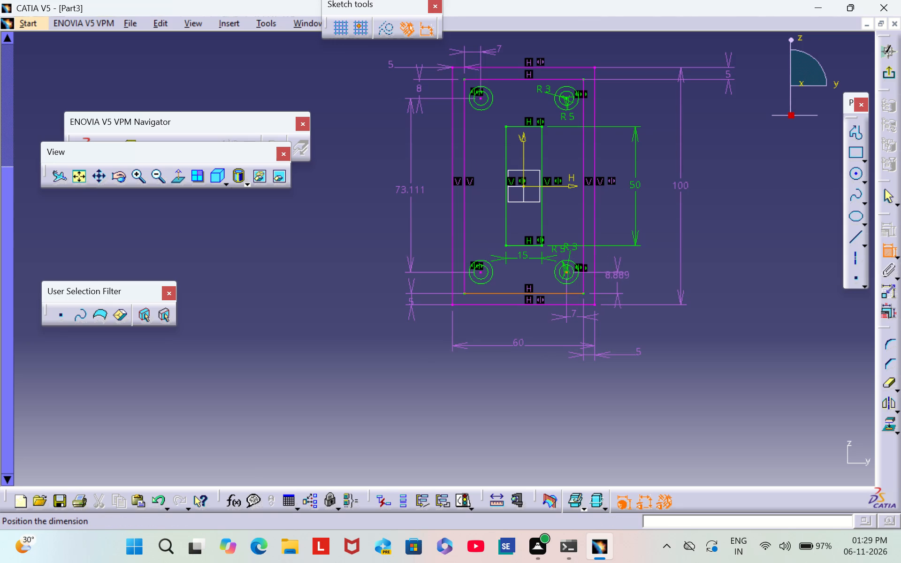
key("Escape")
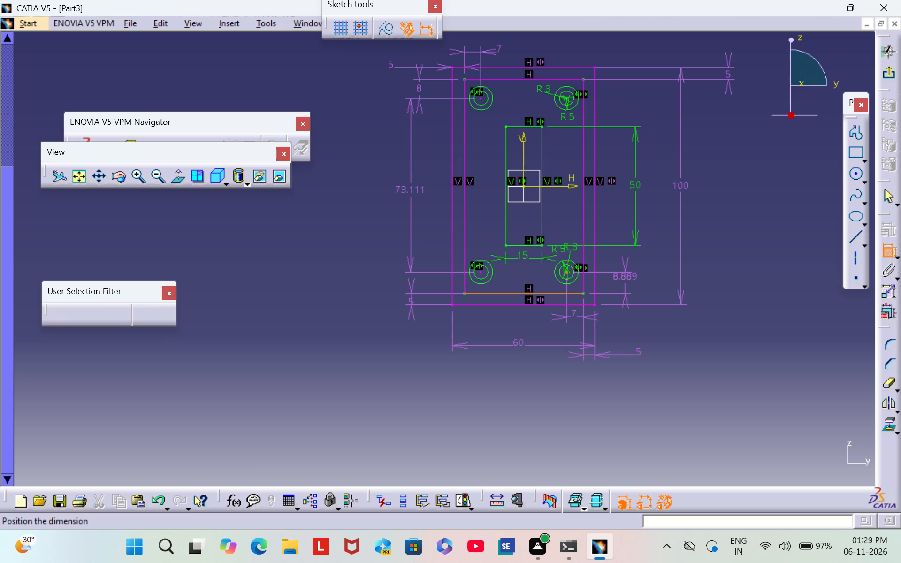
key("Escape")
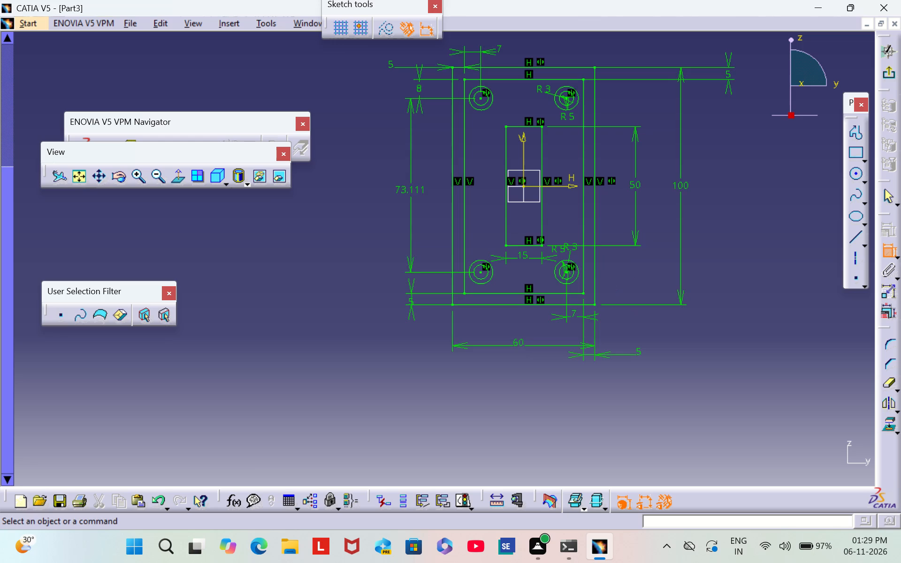
Exit the finished sketch and return to the 3D part.
middle_click_drag(732, 260, 702, 336)
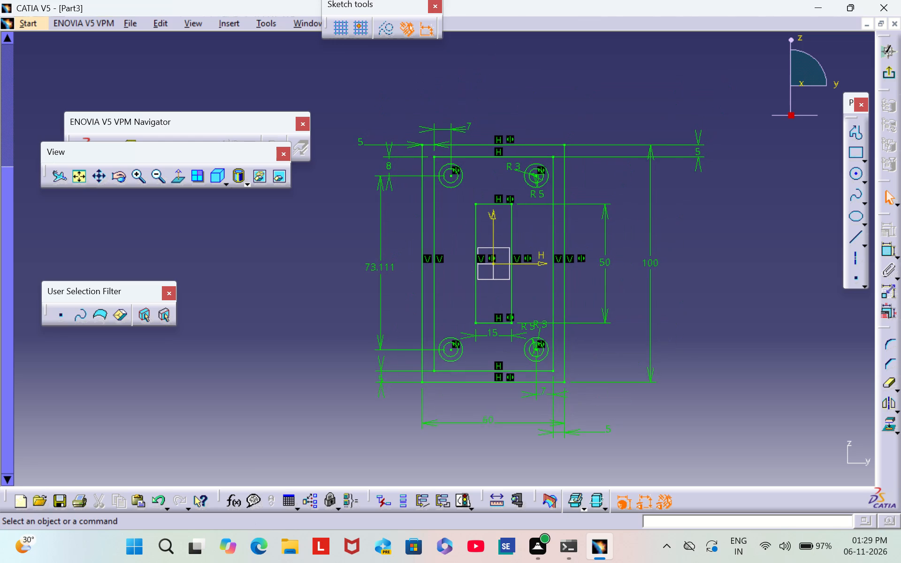
left_click(717, 190)
left_click(890, 76)
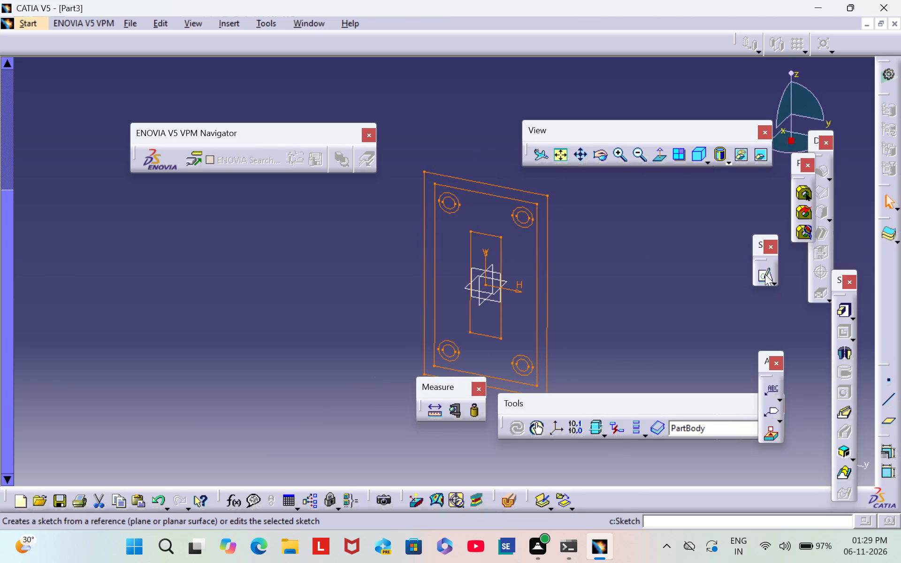
Pad the sketch with a length of 20 mm and mirrored extent on both sides of the sketch plane.
left_click(846, 312)
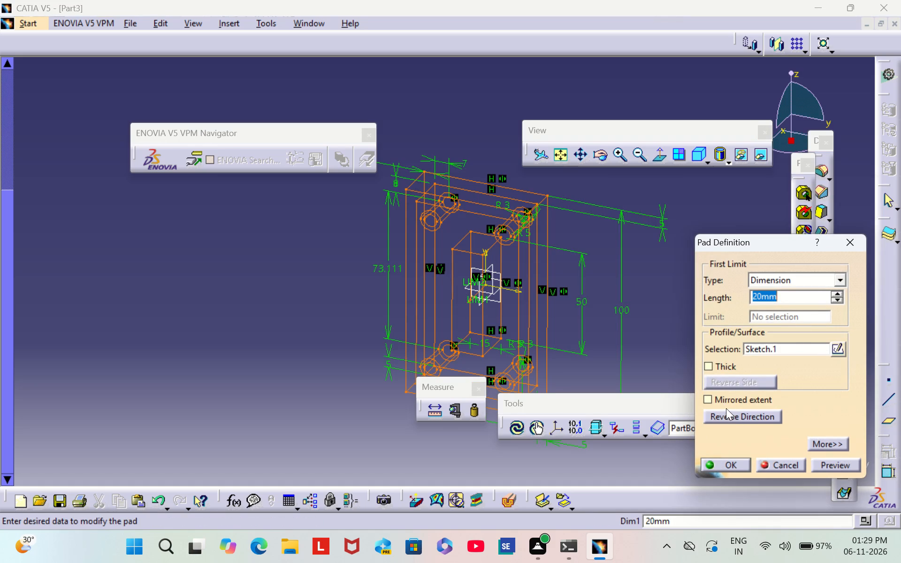
left_click(734, 397)
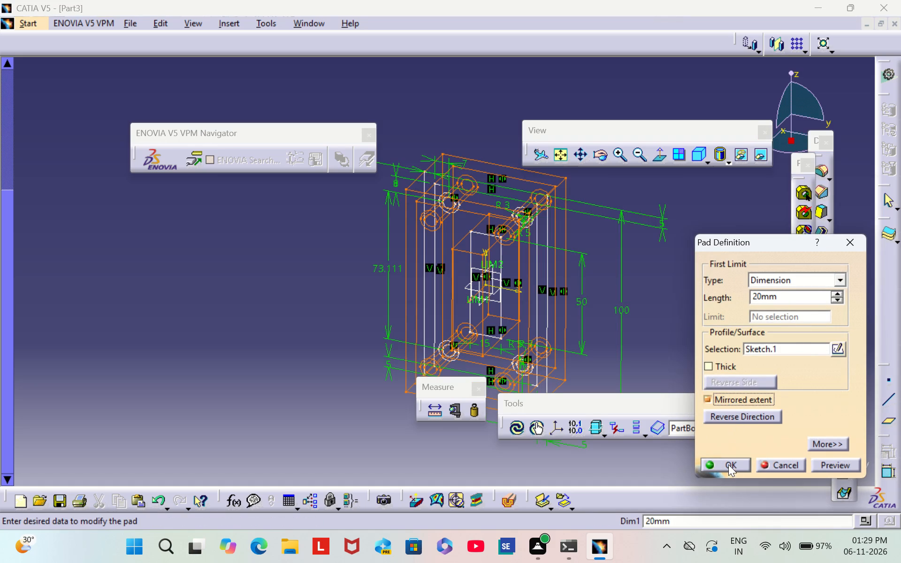
left_click(728, 464)
left_click(675, 322)
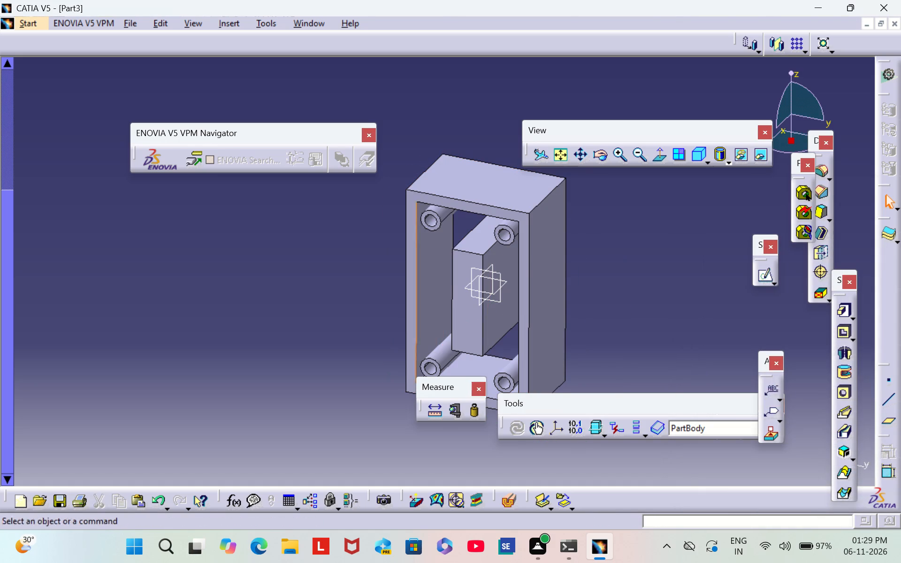
Examine the padded frame, centre block and corner tubes from several viewing angles.
middle_click_drag(365, 327, 450, 246)
scroll(365, 327, "down", 1)
right_click_drag(366, 327, 450, 246)
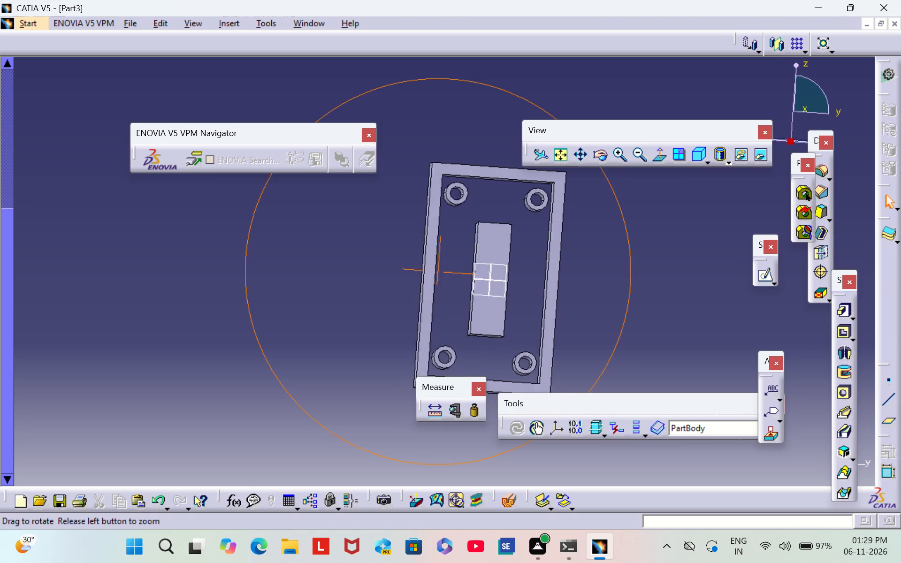
middle_click_drag(450, 246, 403, 289)
right_click_drag(450, 246, 403, 289)
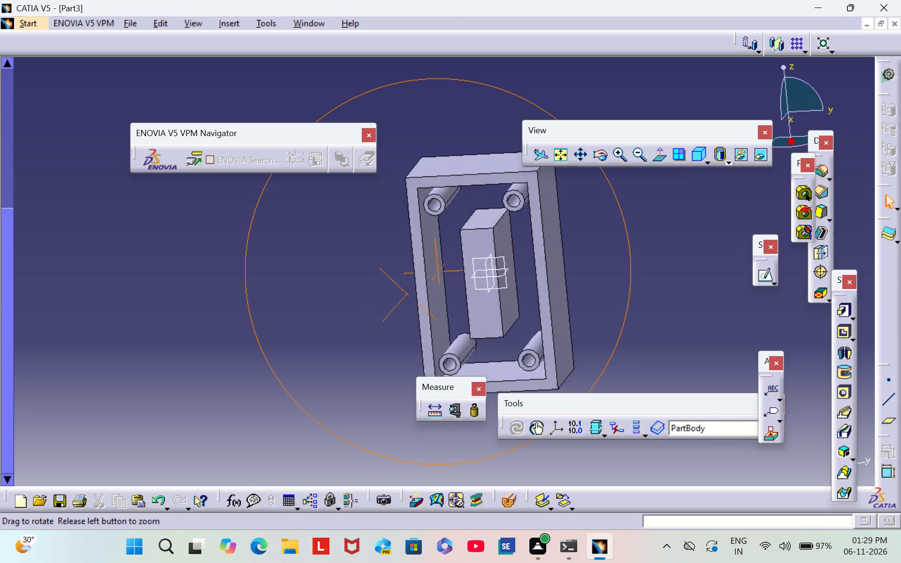
middle_click_drag(403, 289, 435, 304)
right_click_drag(403, 289, 435, 304)
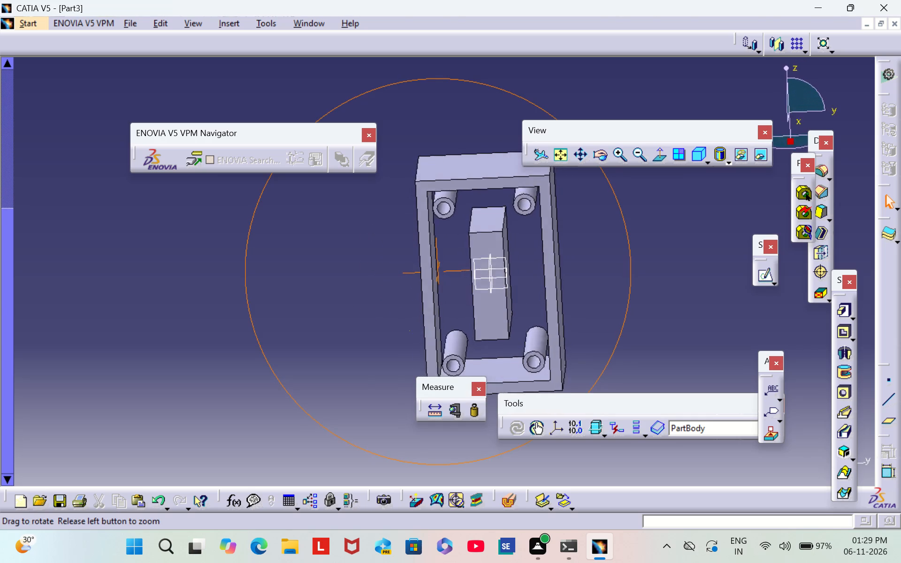
middle_click_drag(435, 304, 395, 206)
right_click_drag(435, 304, 395, 206)
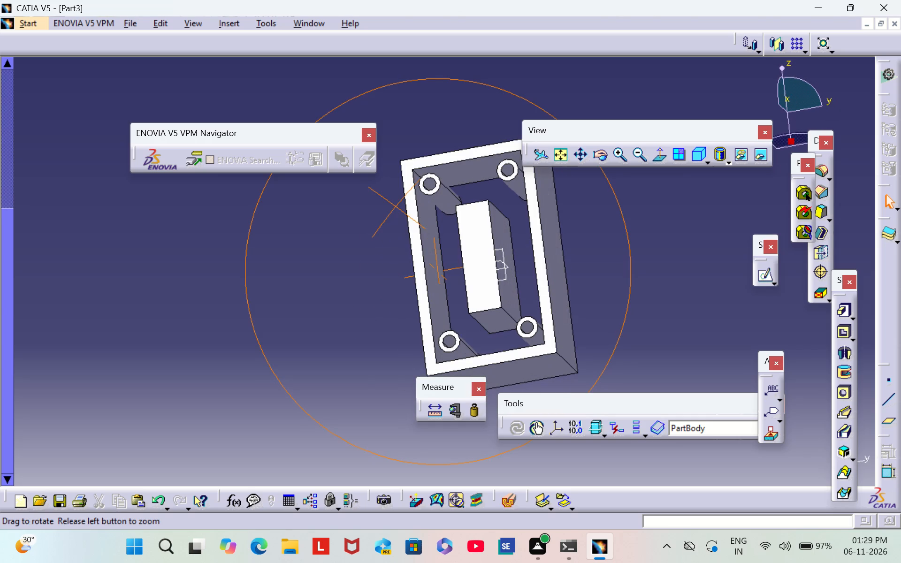
right_click_drag(395, 206, 394, 205)
middle_click_drag(395, 206, 394, 205)
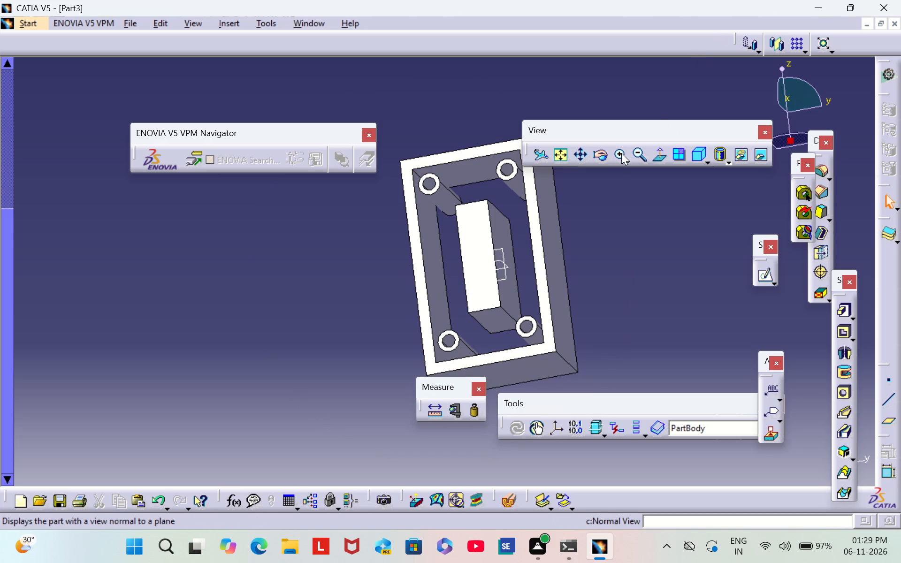
Apply a 10 mm edge fillet to the frame opening's inner corner edge at its upper-left (high z, low y).
triple_click(620, 155)
triple_click(620, 155)
triple_click(620, 155)
left_click(620, 155)
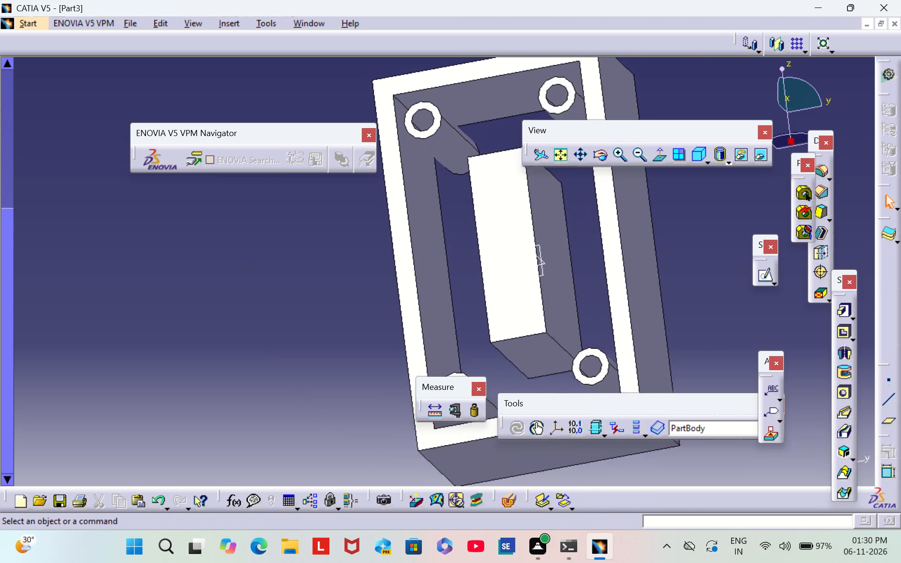
middle_click_drag(751, 211, 710, 385)
left_click(821, 174)
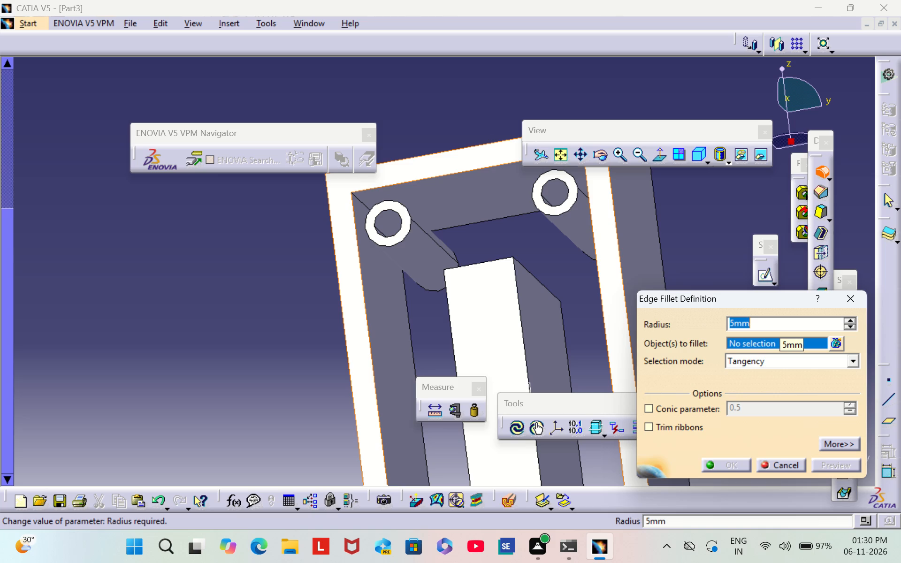
key("BackSpace")
type("10")
key("Return")
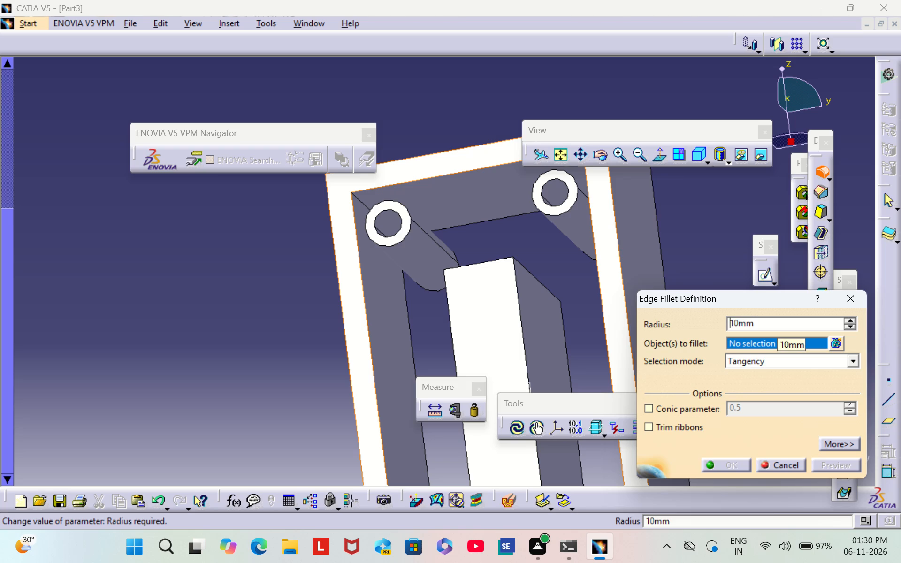
left_click(363, 205)
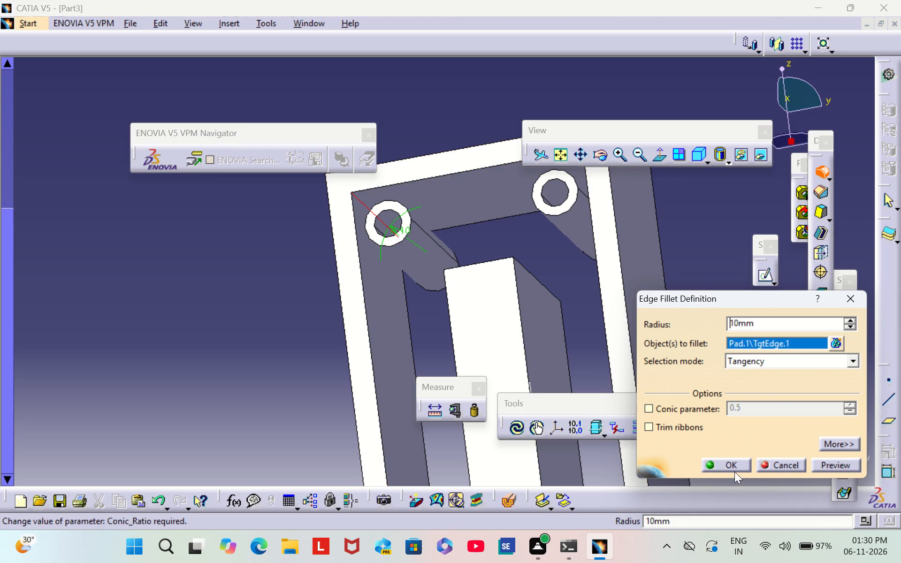
left_click(730, 465)
left_click(232, 362)
Apply a 10 mm edge fillet to the frame opening's inner corner edge at its upper-right (high z, high y).
scroll(237, 359, "down", 1)
middle_click_drag(237, 359, 305, 375)
right_click_drag(244, 359, 305, 375)
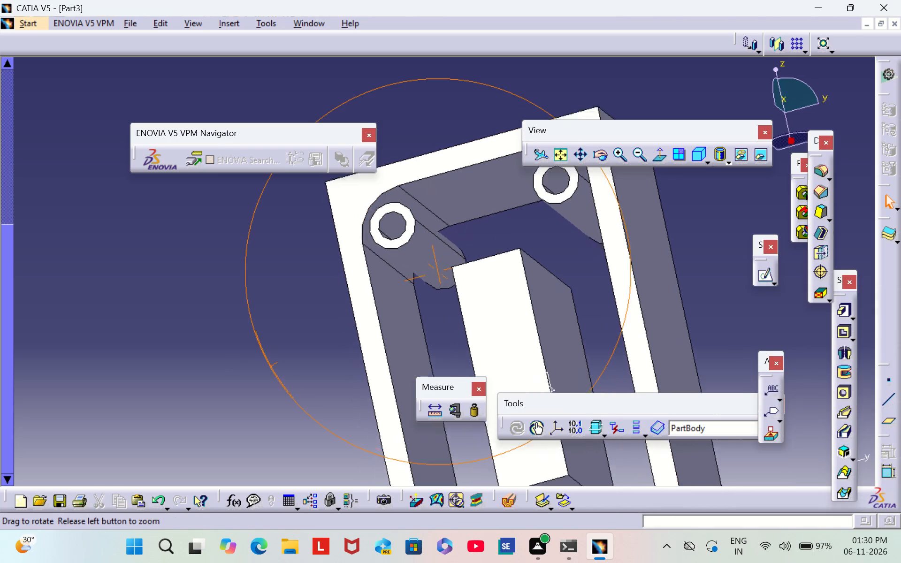
right_click_drag(305, 375, 403, 449)
middle_click_drag(305, 375, 405, 441)
scroll(618, 81, "down", 1)
middle_click_drag(618, 81, 501, 255)
middle_click_drag(484, 217, 387, 235)
right_click_drag(482, 214, 387, 235)
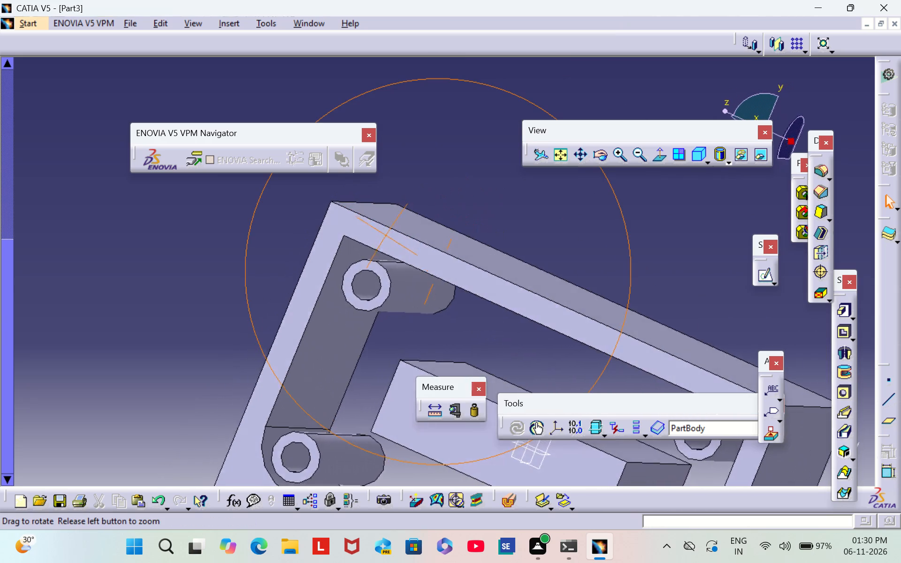
right_click_drag(387, 235, 424, 152)
middle_click_drag(387, 235, 424, 152)
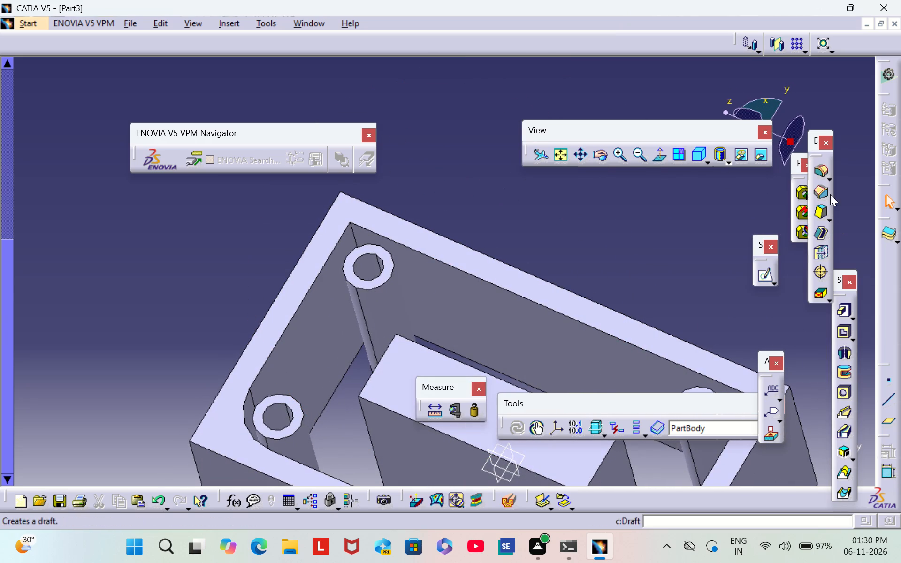
left_click(819, 173)
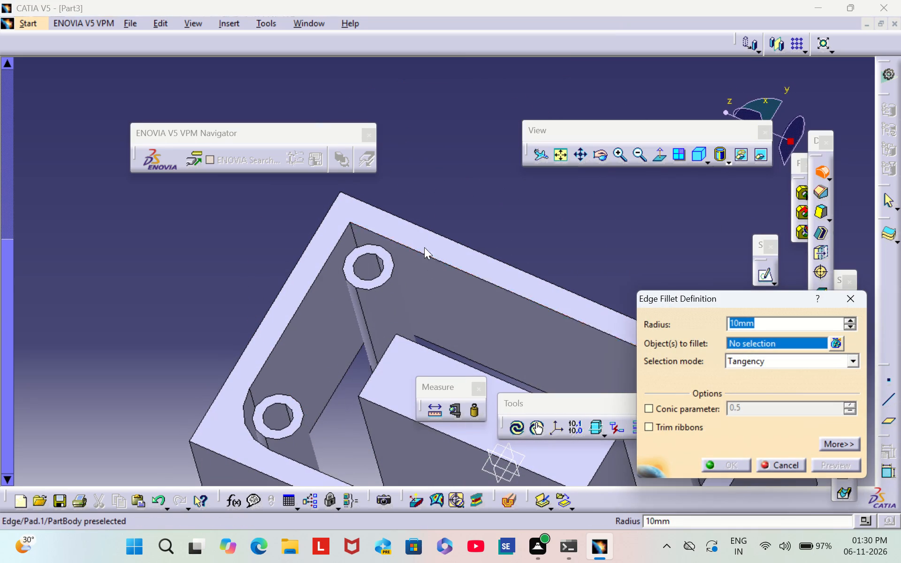
left_click(355, 239)
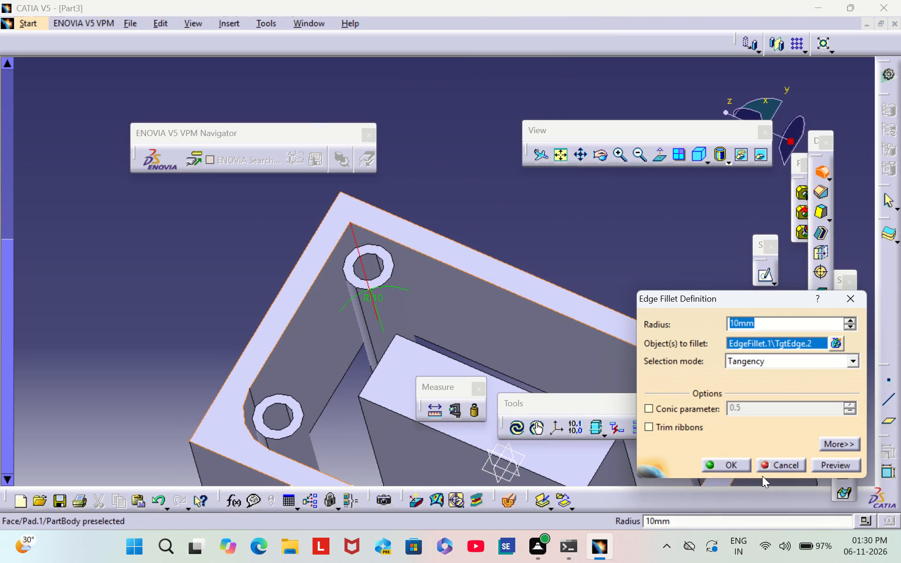
left_click(727, 460)
left_click(525, 200)
Apply a 10 mm edge fillet to the frame opening's inner corner edge at its lower-right (low z, high y).
middle_click_drag(567, 192, 467, 264)
scroll(567, 192, "down", 1)
right_click_drag(567, 192, 467, 264)
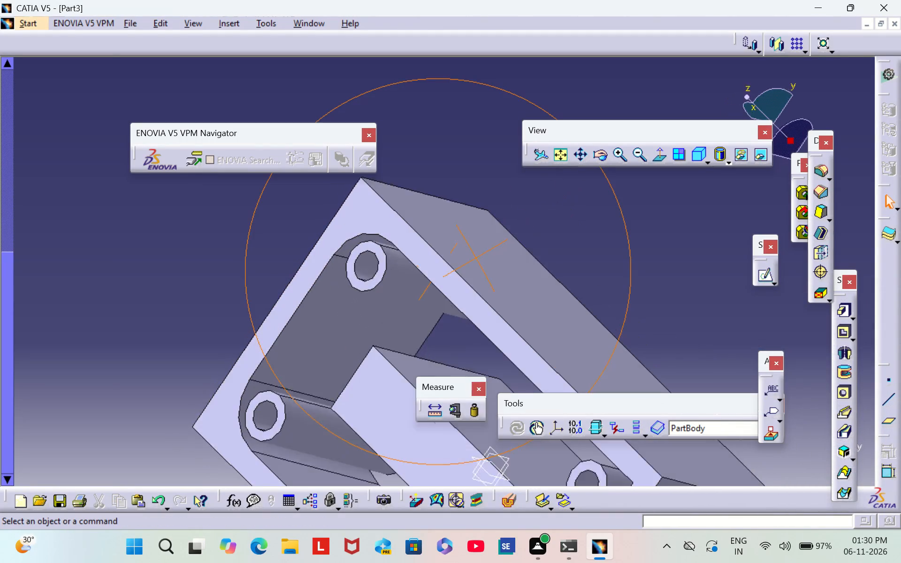
middle_click_drag(467, 264, 443, 282)
right_click_drag(467, 264, 442, 283)
middle_click_drag(700, 346, 616, 180)
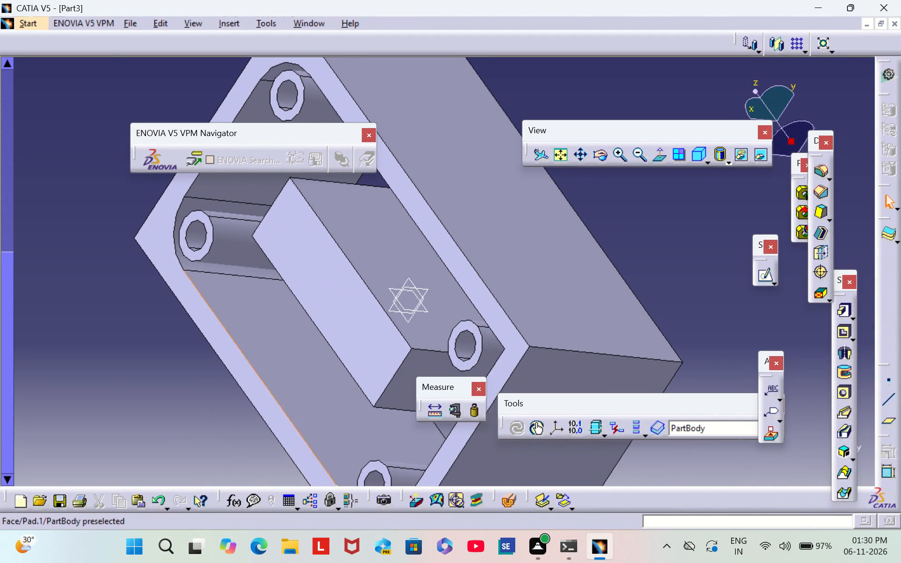
middle_click_drag(163, 447, 383, 360)
scroll(164, 447, "down", 1)
right_click_drag(165, 447, 383, 360)
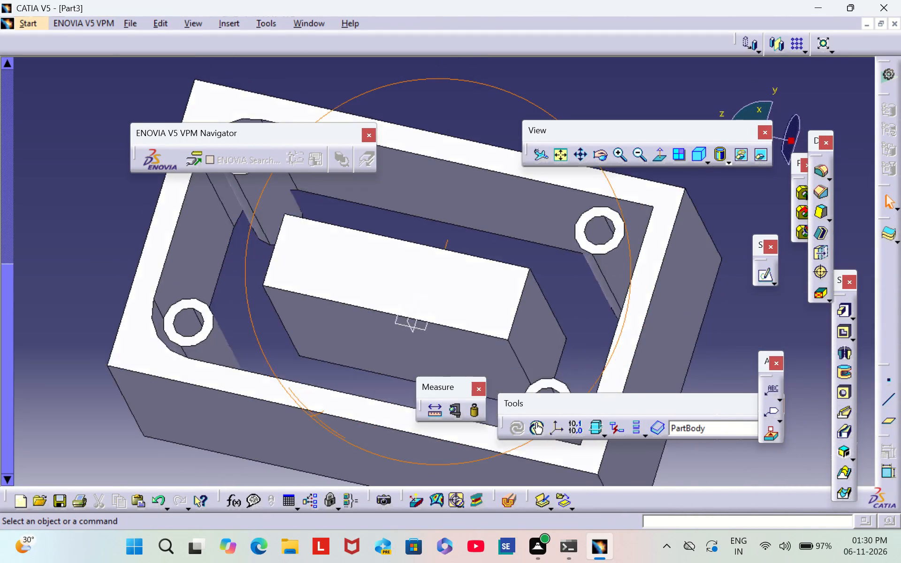
middle_click_drag(383, 360, 481, 377)
right_click_drag(383, 360, 481, 377)
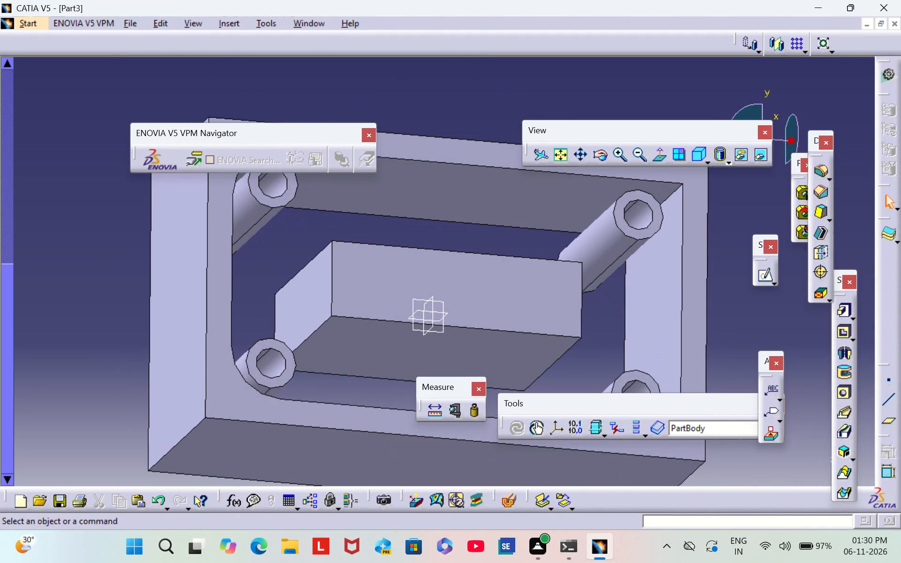
middle_click_drag(742, 195, 687, 271)
middle_click_drag(690, 268, 644, 287)
right_click_drag(690, 268, 625, 279)
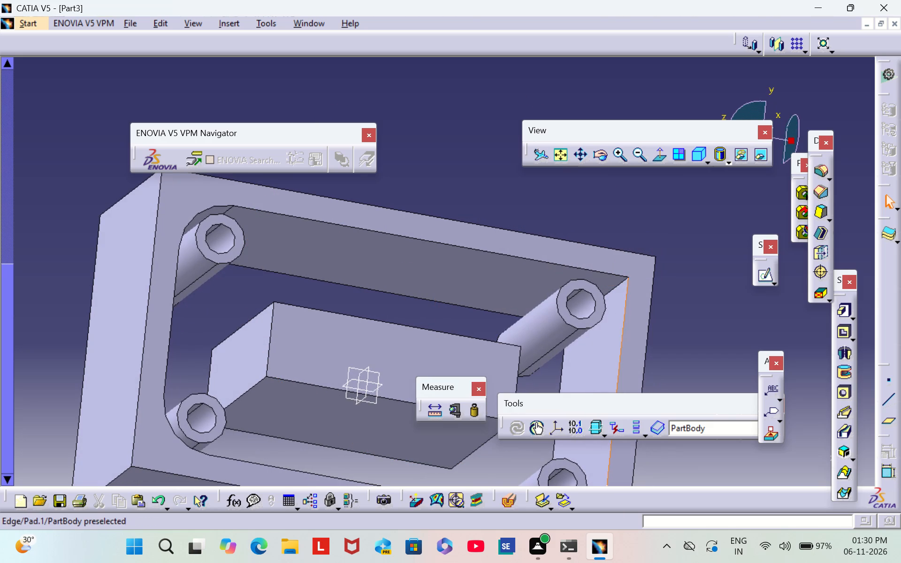
scroll(695, 220, "down", 1)
middle_click_drag(695, 219, 587, 245)
right_click_drag(695, 219, 587, 245)
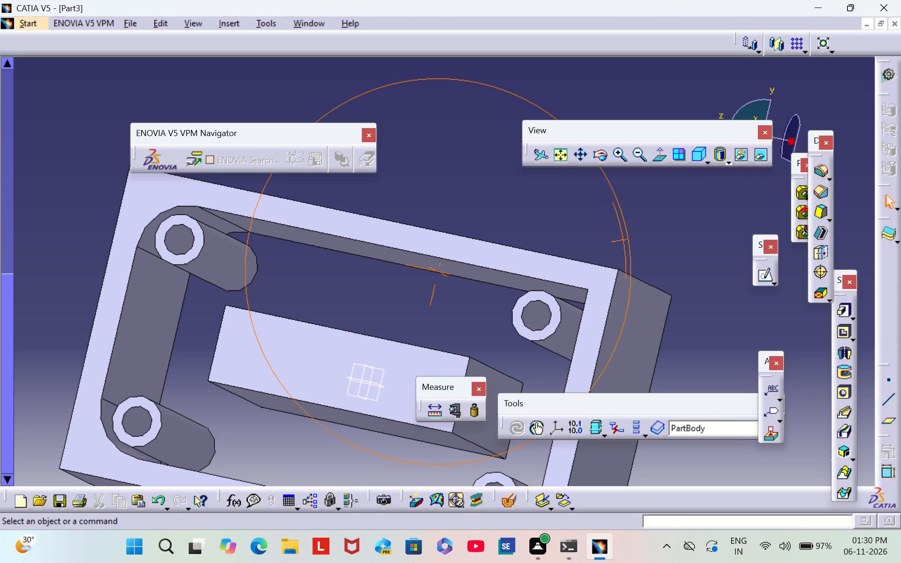
middle_click_drag(383, 129, 566, 172)
right_click_drag(385, 129, 566, 172)
scroll(386, 129, "down", 1)
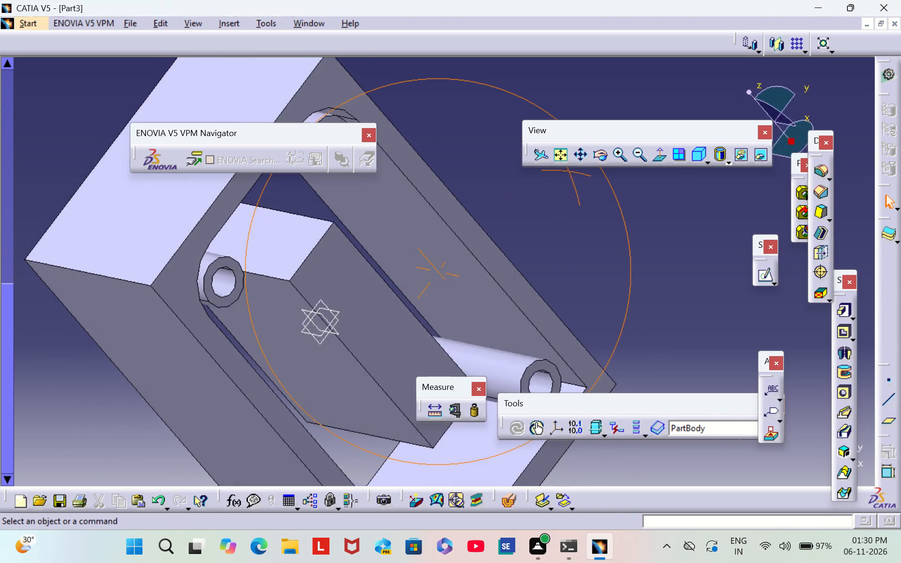
middle_click_drag(566, 172, 476, 129)
right_click_drag(566, 172, 476, 129)
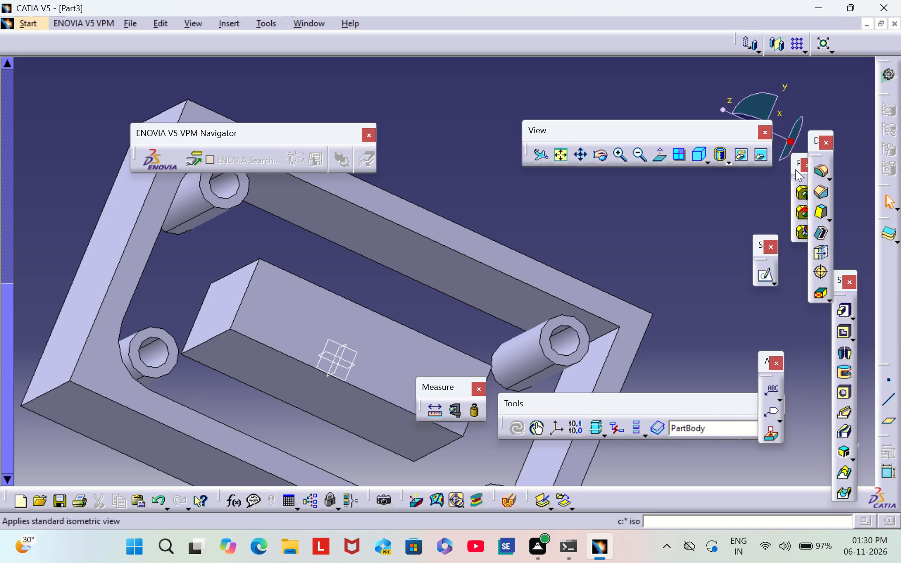
left_click(823, 173)
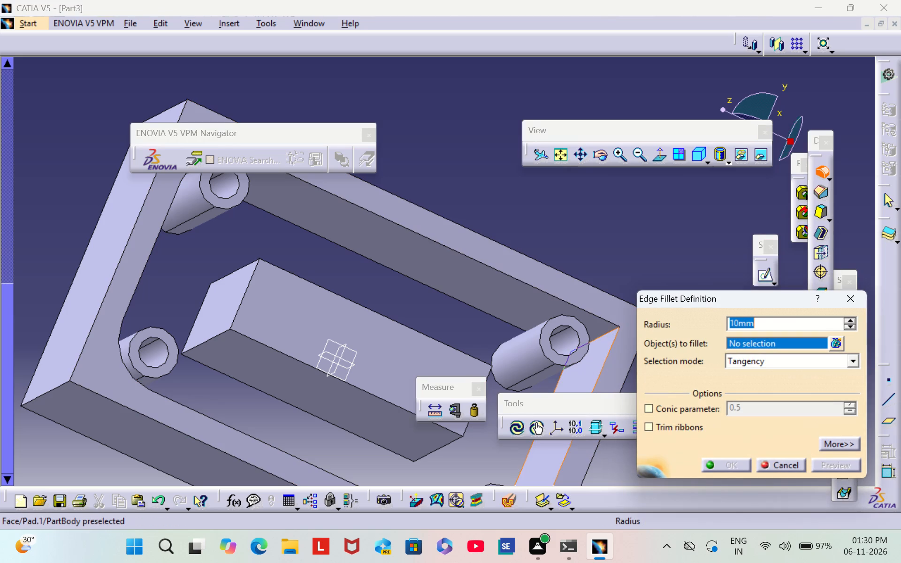
left_click(598, 336)
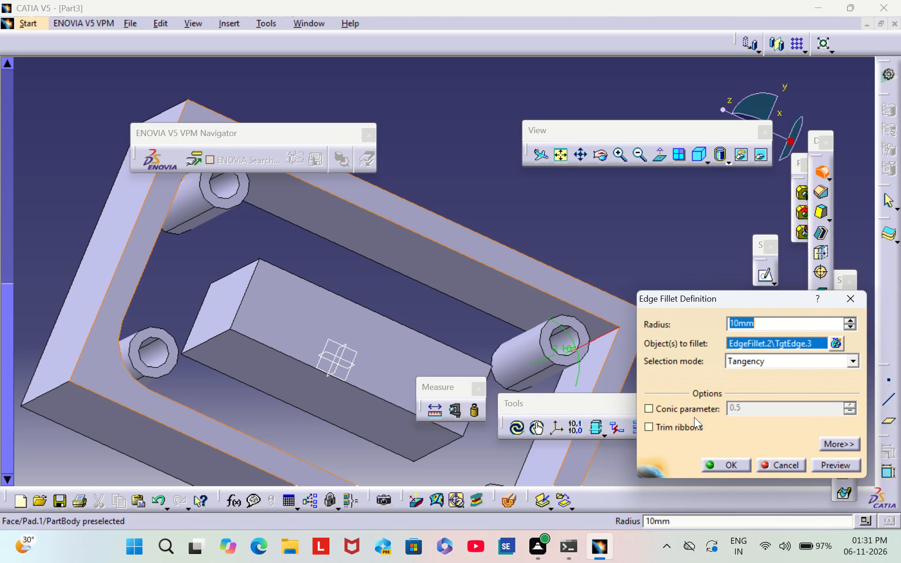
left_click(727, 463)
left_click(684, 250)
Apply a 10 mm edge fillet to the frame opening's last sharp inner corner edge (low z, low y).
middle_click_drag(681, 269, 642, 208)
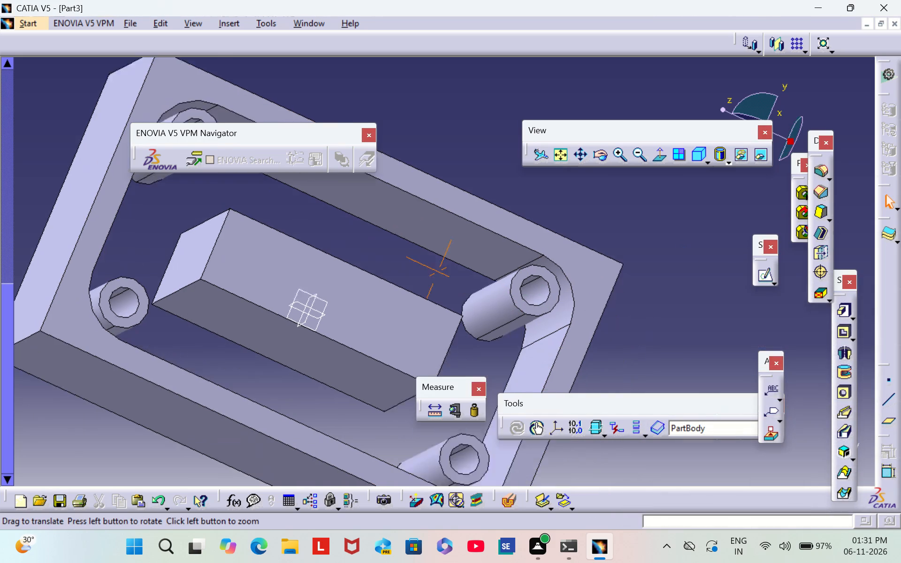
middle_click_drag(642, 208, 609, 167)
middle_click_drag(470, 106, 419, 185)
scroll(470, 106, "down", 1)
right_click_drag(470, 106, 419, 185)
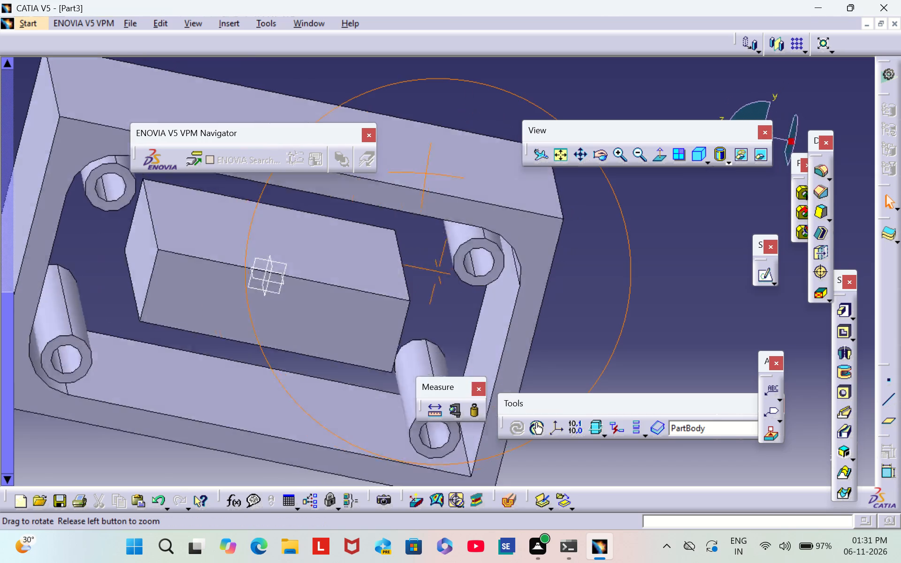
middle_click_drag(419, 185, 460, 195)
right_click_drag(419, 185, 460, 195)
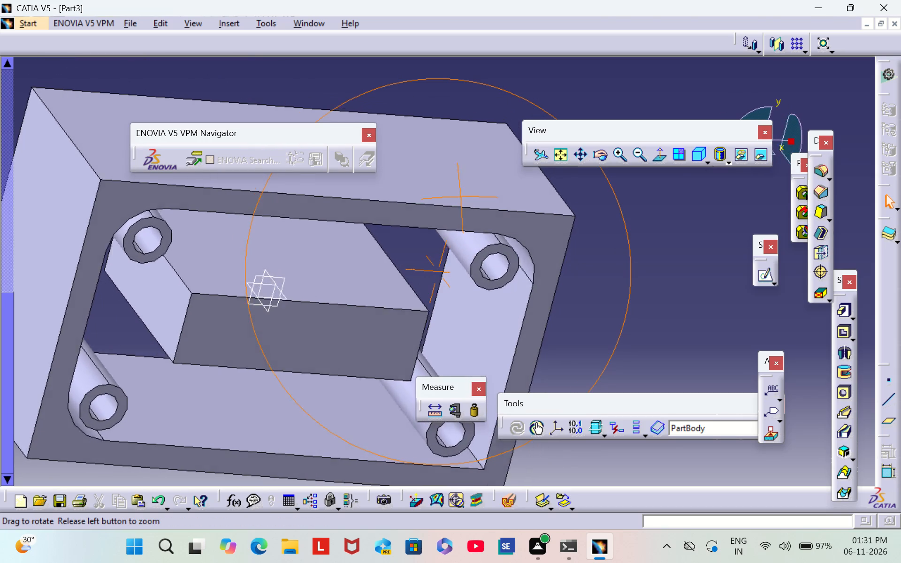
middle_click_drag(460, 195, 456, 182)
right_click_drag(460, 195, 456, 182)
middle_click_drag(597, 335, 611, 188)
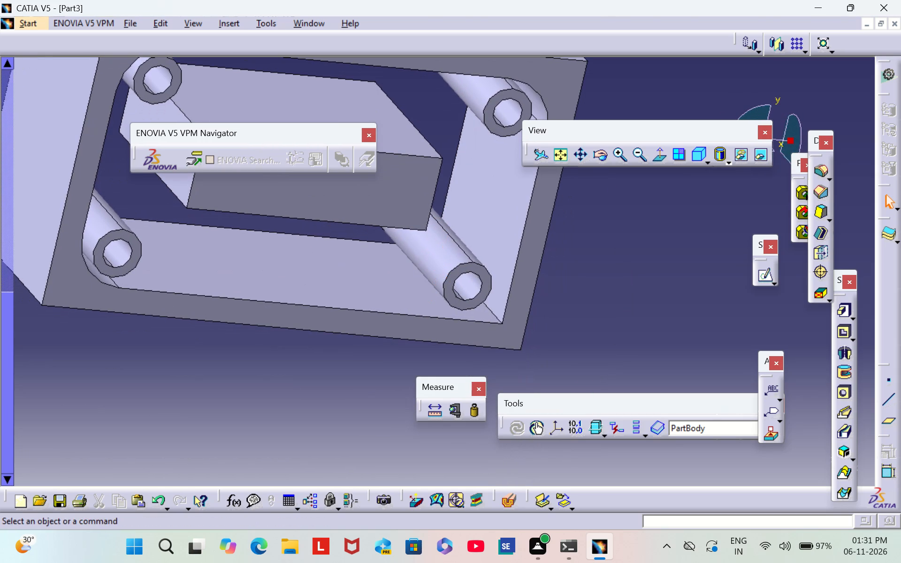
right_click_drag(585, 294, 567, 273)
middle_click_drag(577, 281, 553, 253)
right_click_drag(577, 279, 553, 253)
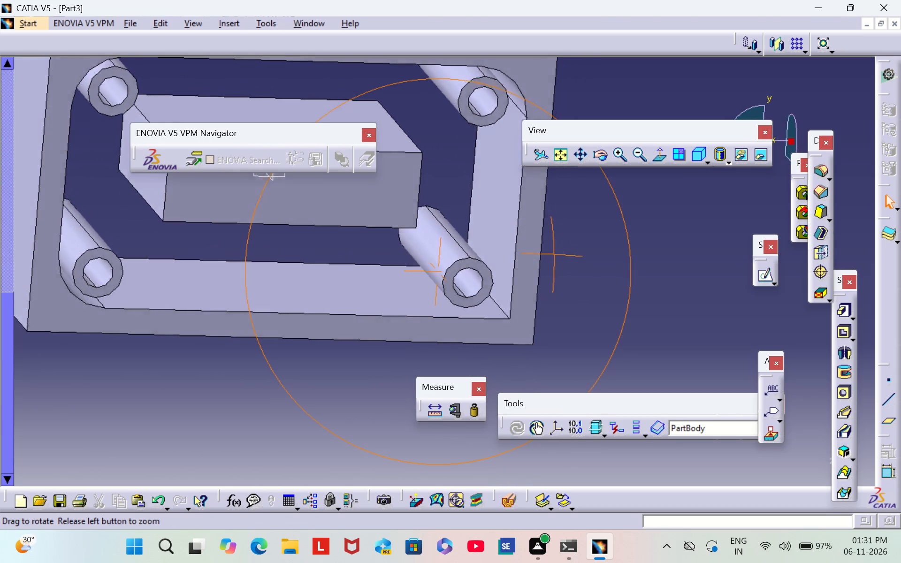
right_click_drag(553, 253, 597, 216)
middle_click_drag(553, 253, 597, 216)
scroll(582, 229, "down", 1)
middle_click_drag(582, 228, 579, 233)
right_click_drag(582, 228, 579, 233)
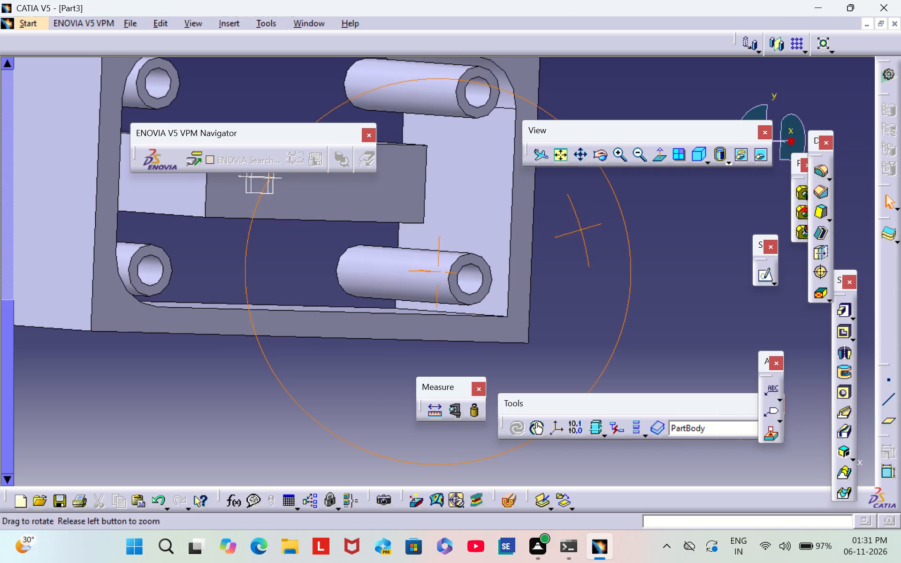
right_click_drag(579, 233, 561, 246)
middle_click_drag(579, 233, 561, 246)
left_click(488, 310)
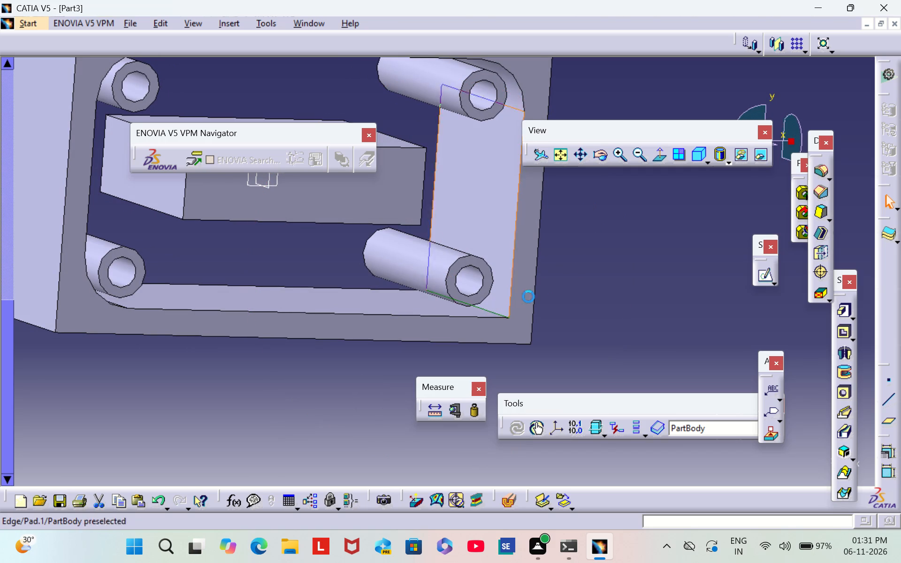
left_click(825, 172)
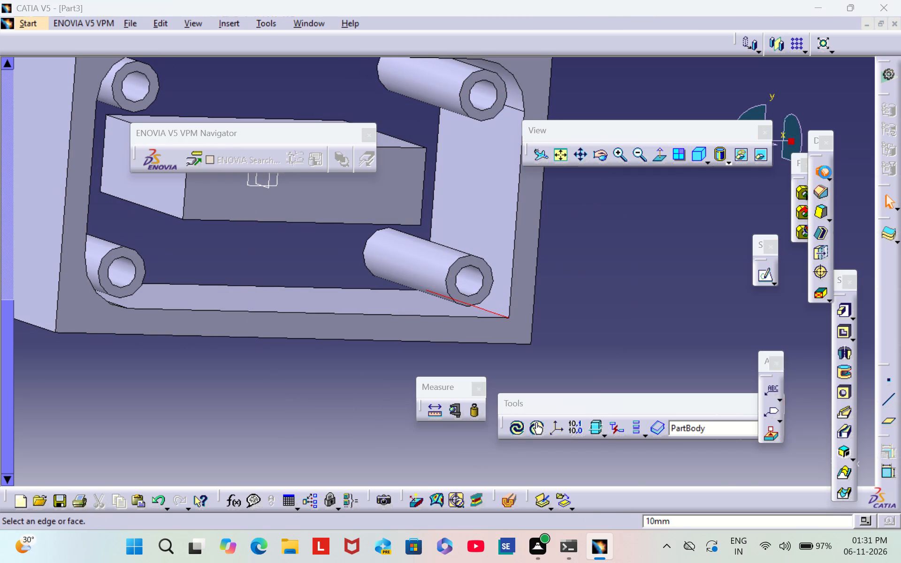
left_click(723, 465)
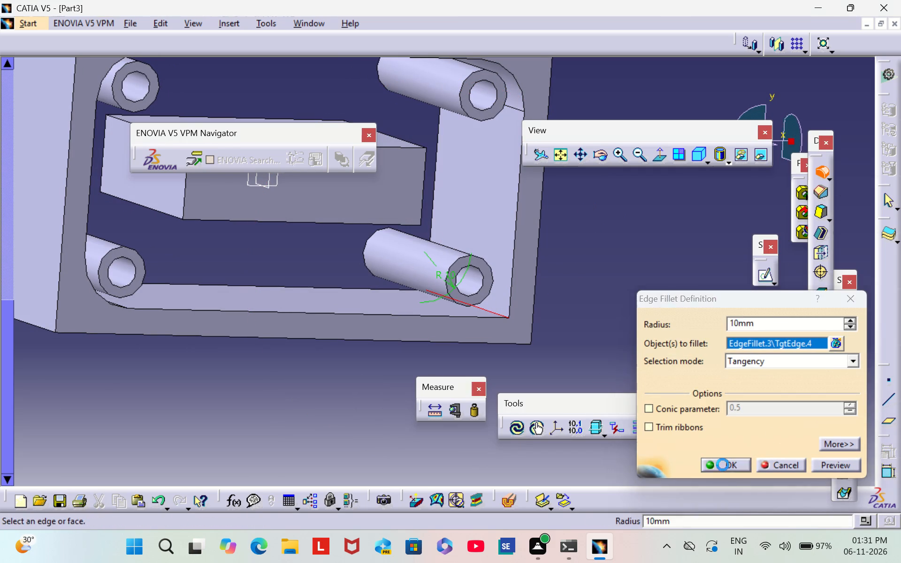
left_click(617, 281)
Examine the filleted inner corners of the frame from another angle.
middle_click_drag(612, 248, 531, 414)
scroll(612, 248, "down", 1)
right_click_drag(612, 248, 531, 414)
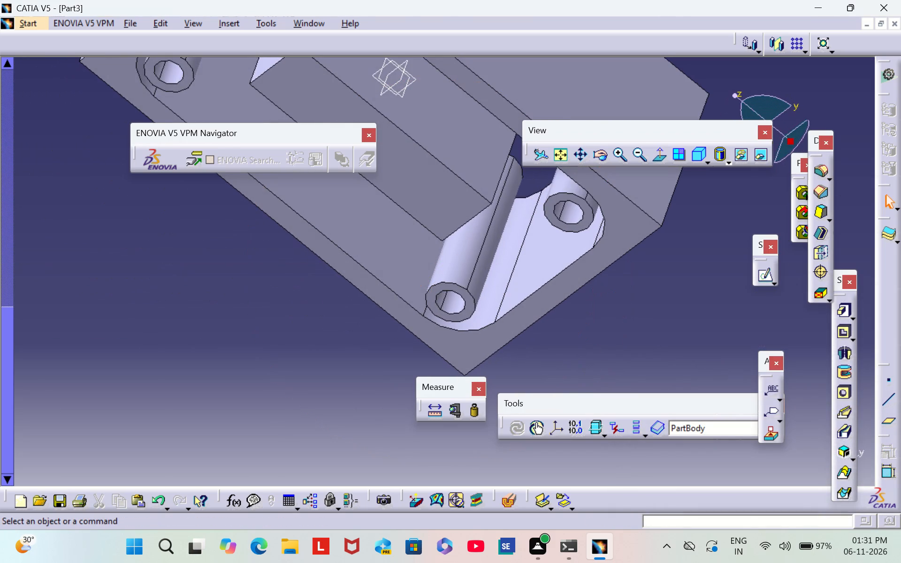
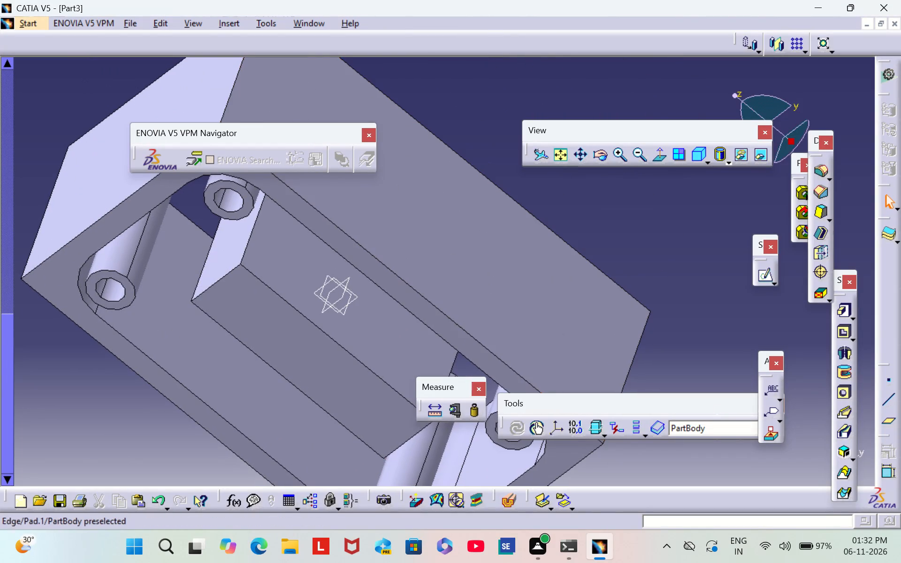
On the central block's front face, sketch a circle of about 11.8 mm radius centred on the sketch origin.
scroll(425, 106, "down", 1)
middle_click_drag(425, 106, 572, 168)
right_click_drag(425, 106, 571, 167)
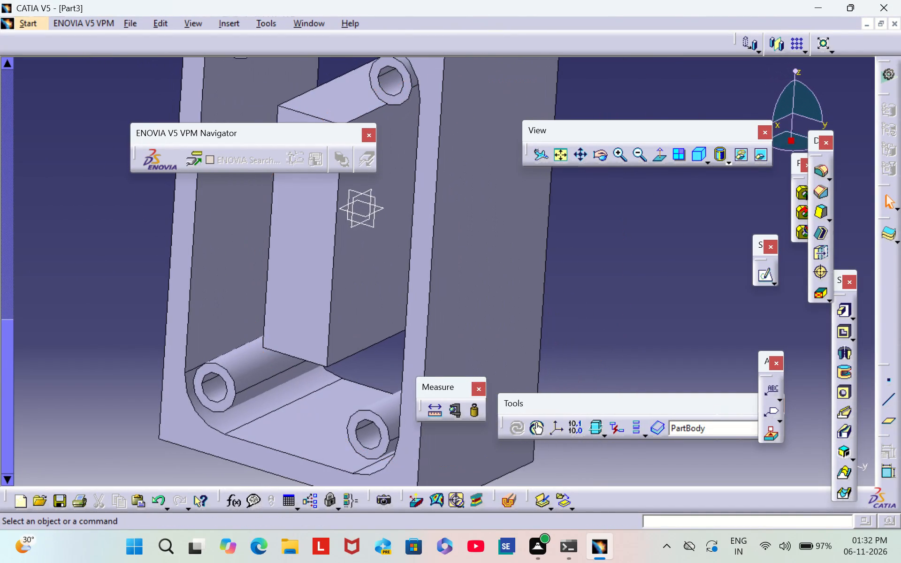
middle_click_drag(621, 212, 756, 300)
scroll(622, 212, "down", 1)
left_click(457, 268)
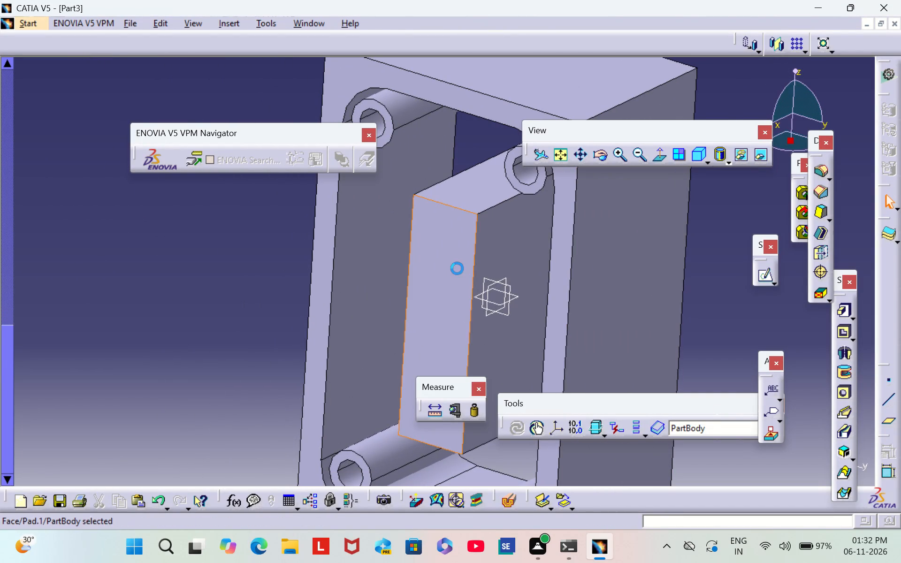
left_click(764, 272)
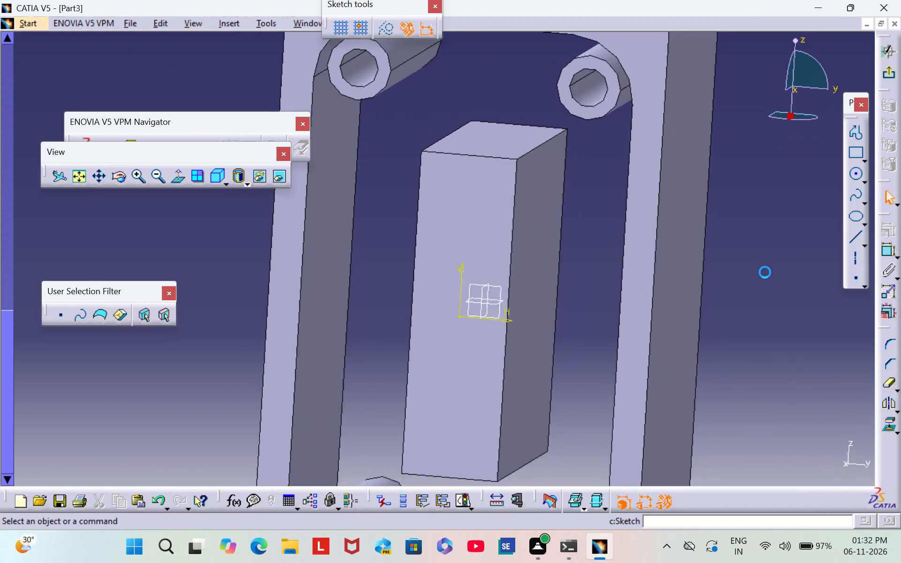
scroll(713, 376, "down", 1)
middle_click_drag(713, 376, 741, 179)
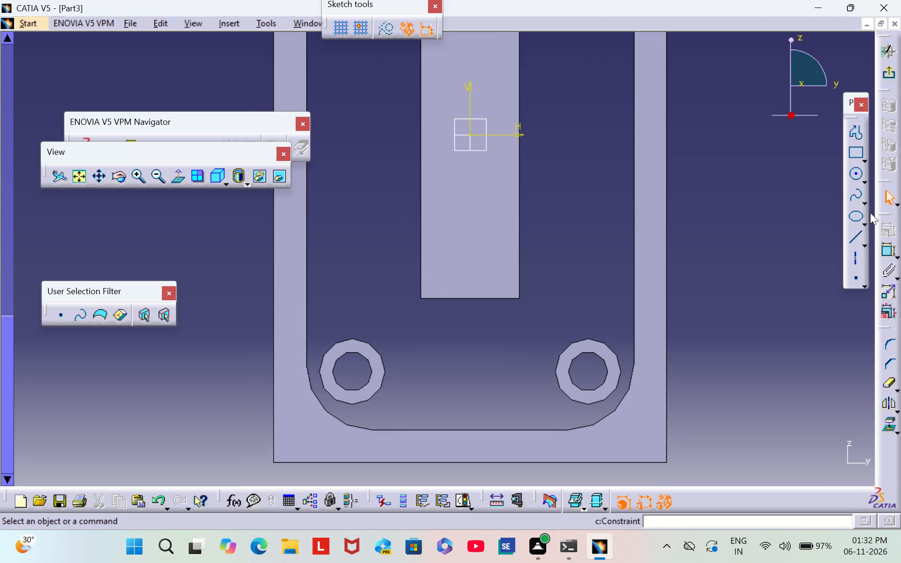
left_click(858, 172)
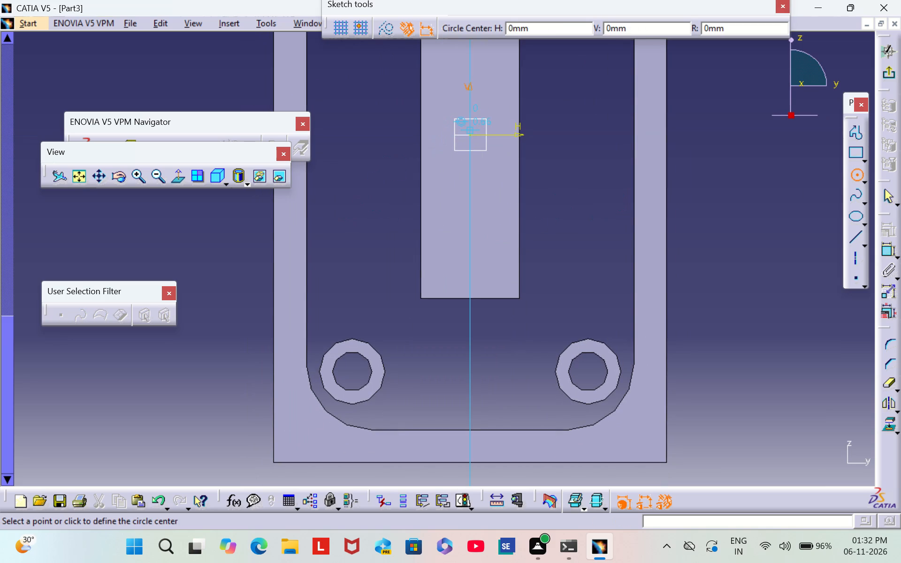
left_click(470, 133)
left_click(544, 156)
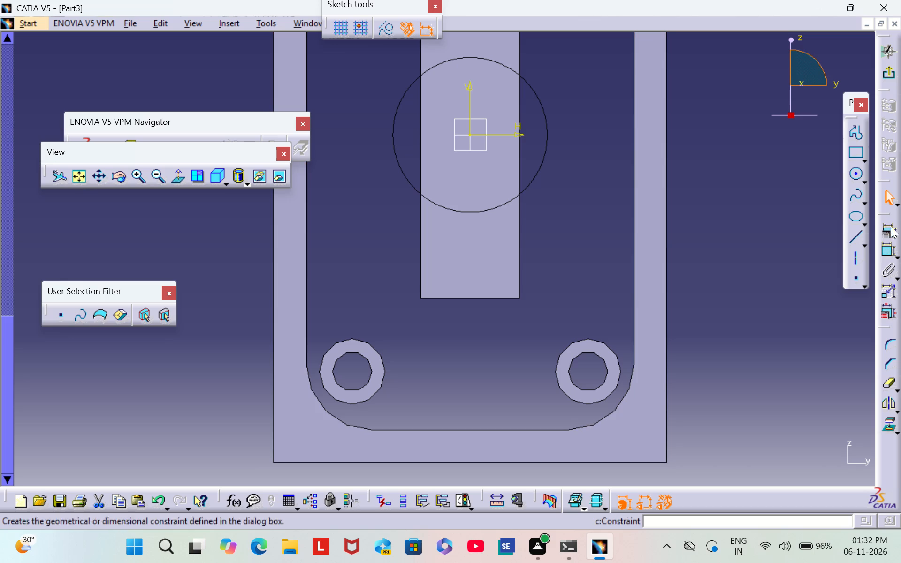
Add a radius dimension to the circle and set it to 10 mm.
left_click(889, 245)
left_click(564, 217)
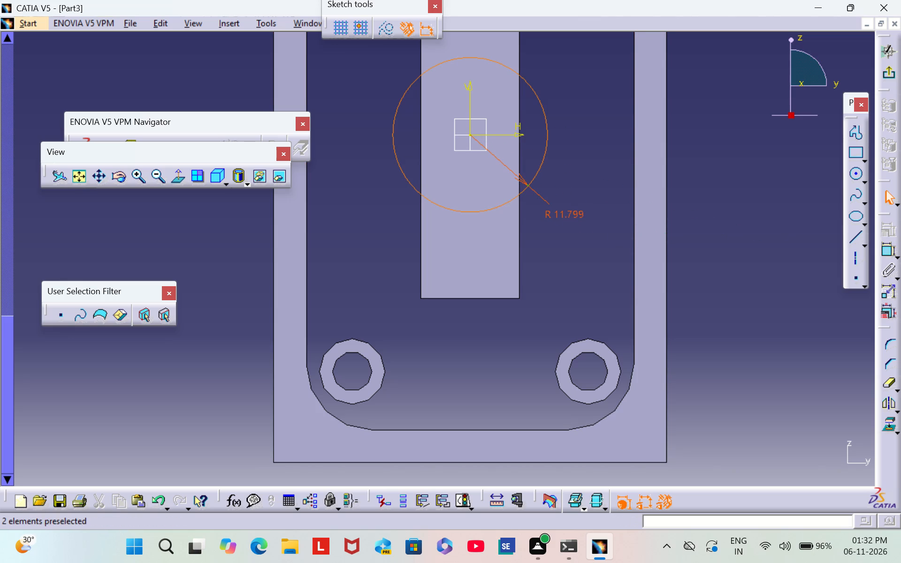
double_click(570, 214)
key("BackSpace")
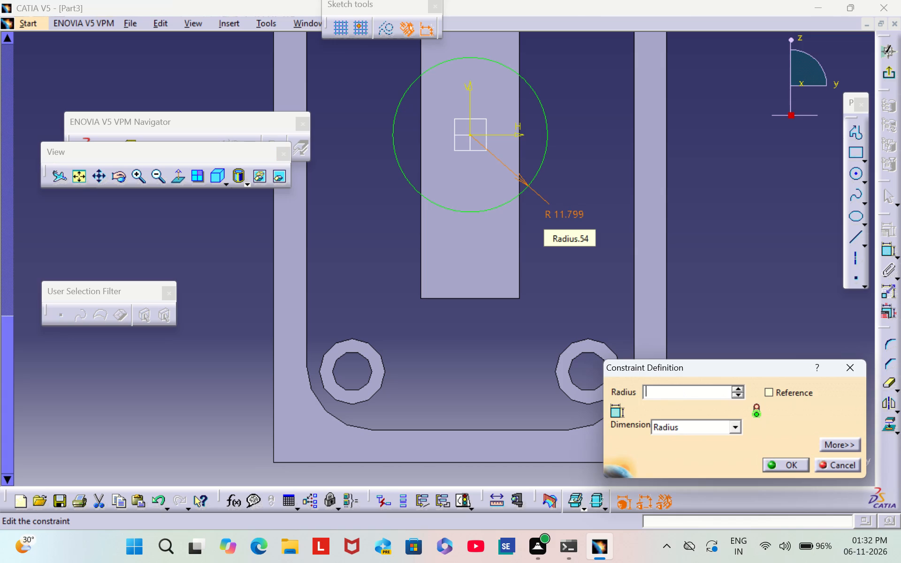
type("10")
key("Return")
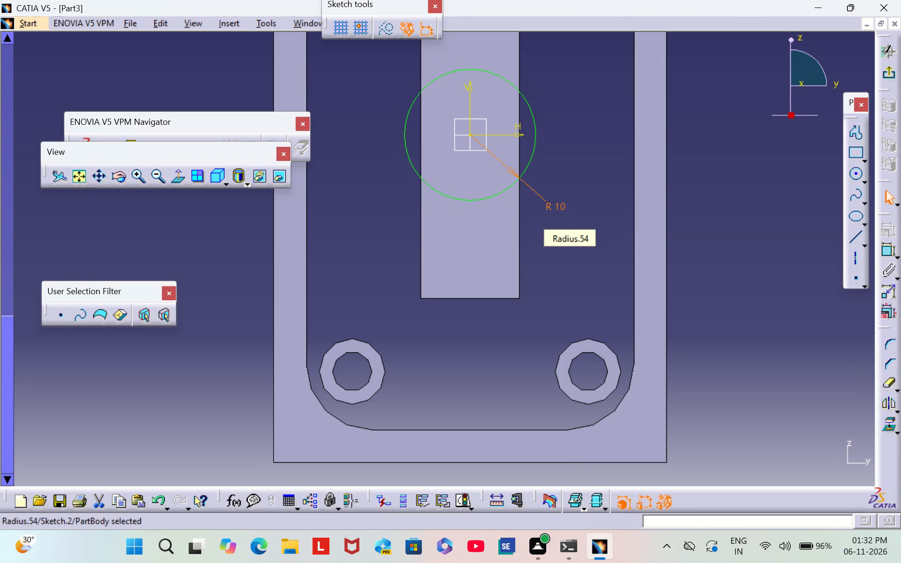
left_click(682, 144)
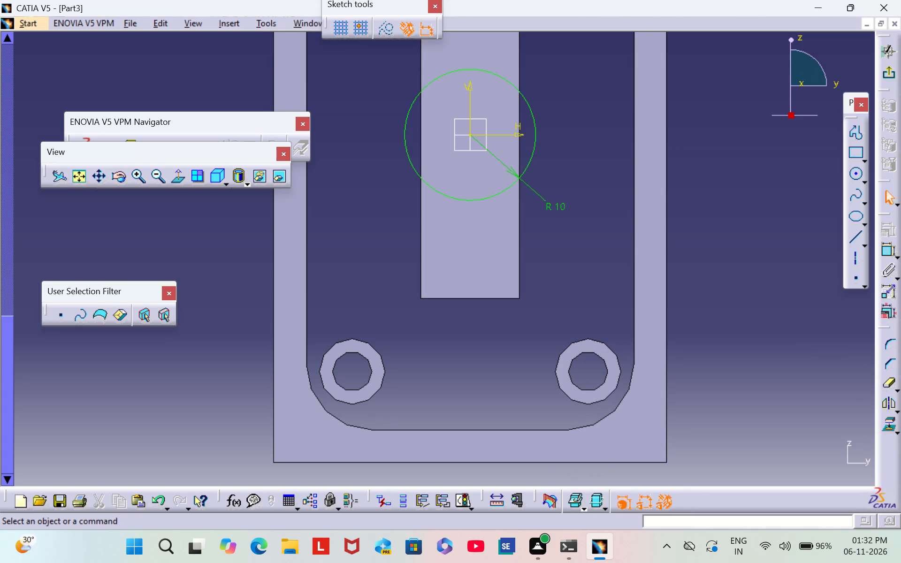
Set the circle's radius to 20 mm.
double_click(557, 210)
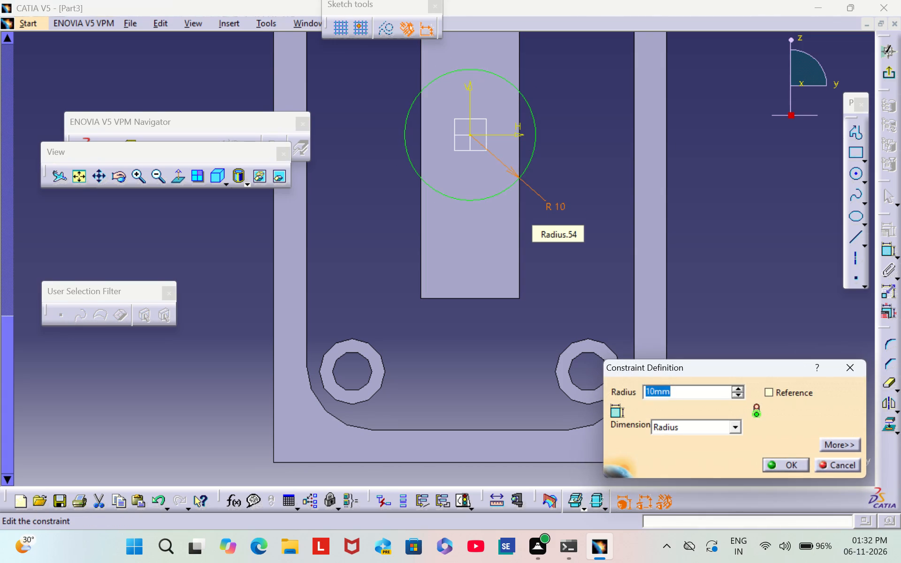
key("BackSpace")
type("20")
key("Return")
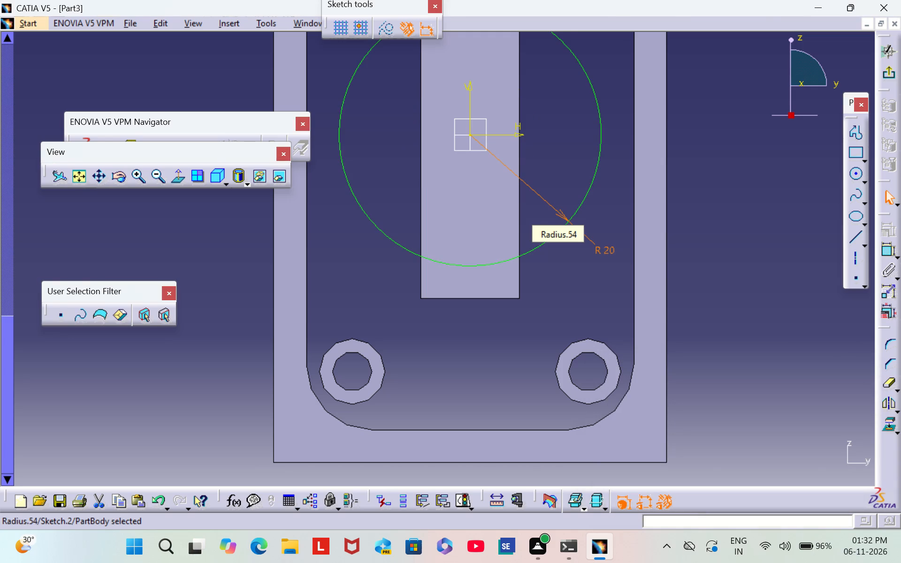
left_click(788, 281)
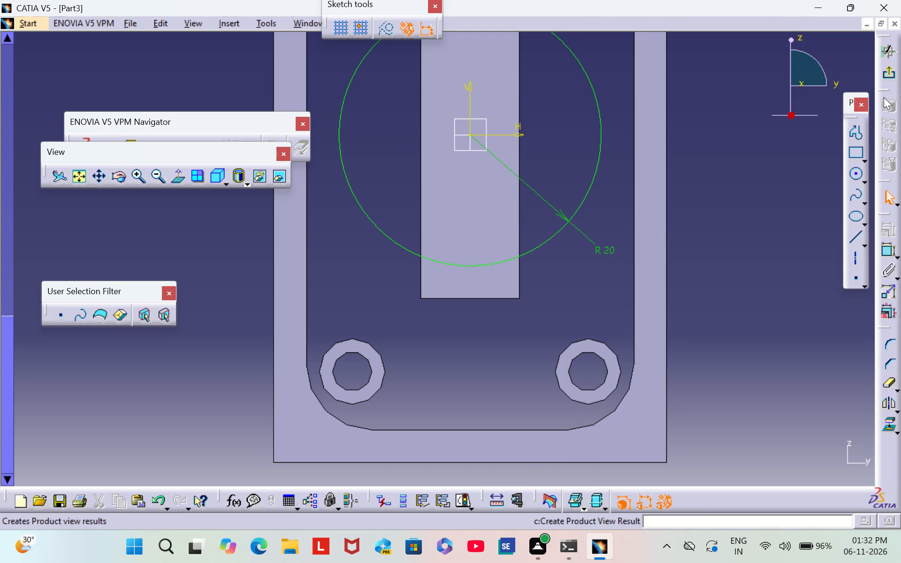
Exit the sketch and pad the circle 40 mm in the reversed direction, along the central block's depth.
left_click(887, 78)
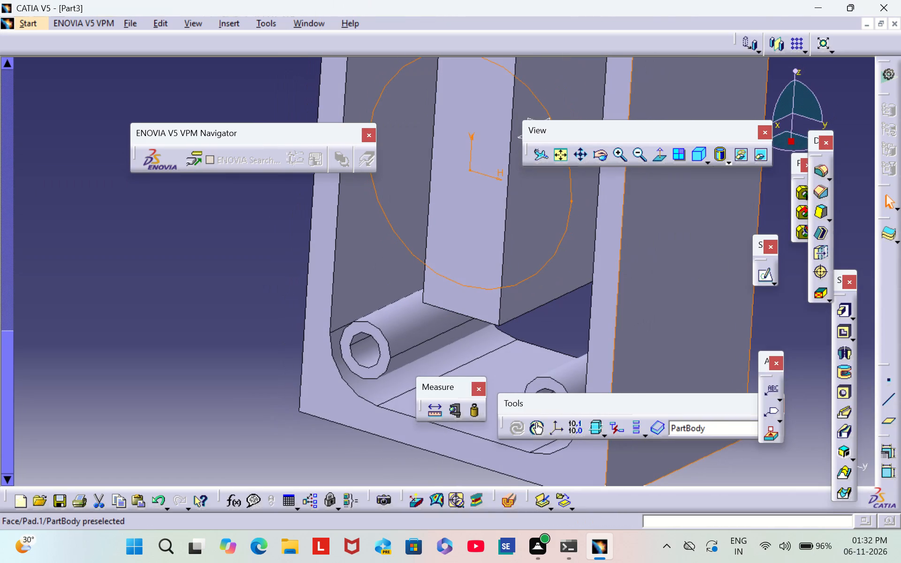
middle_click_drag(699, 264, 582, 339)
scroll(699, 263, "down", 1)
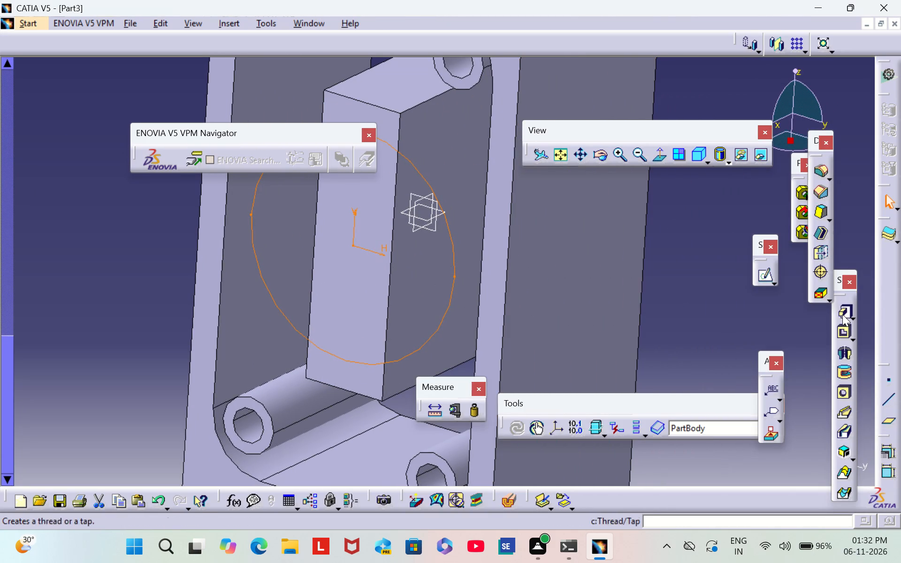
left_click(842, 314)
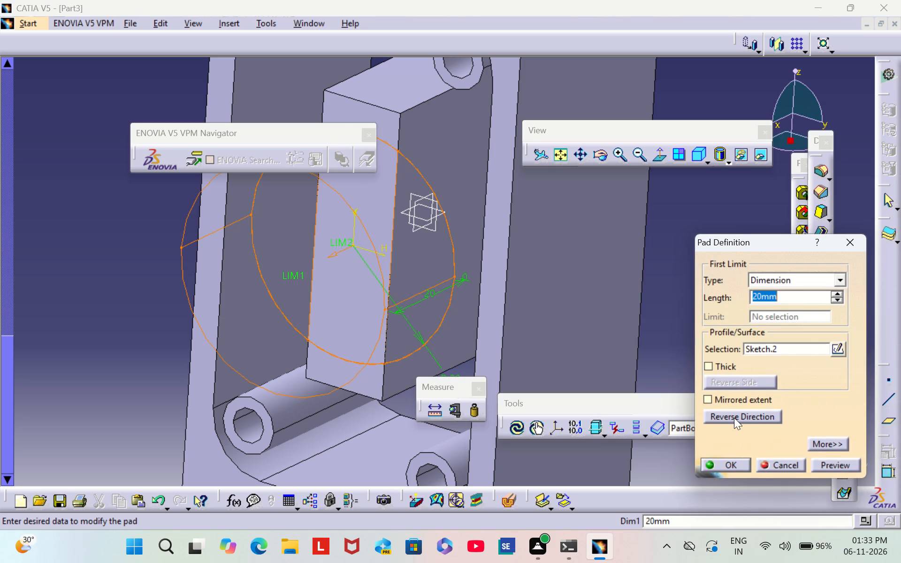
left_click(734, 417)
left_click(793, 299)
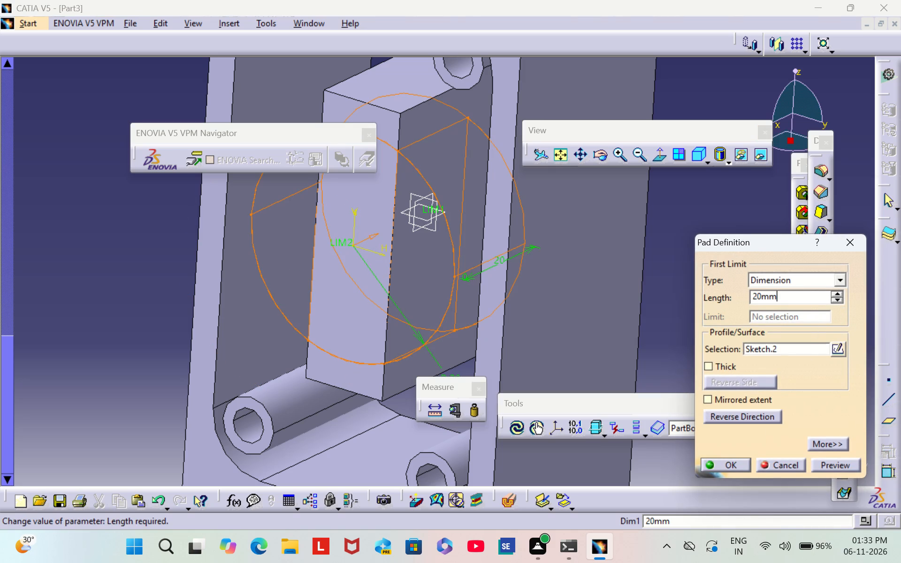
key("BackSpace")
key("BackSpace")
key("BackSpace")
key("BackSpace")
key("BackSpace")
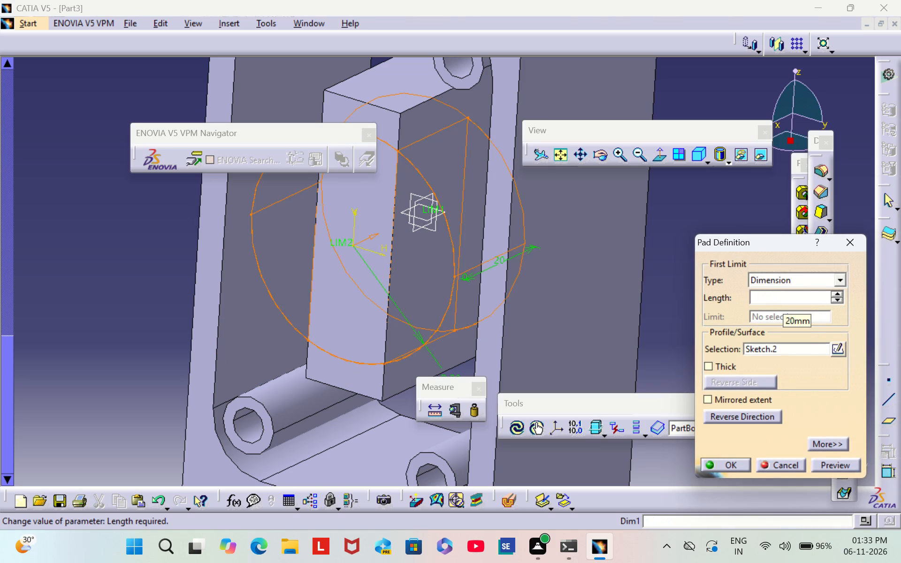
type("40")
key("Return")
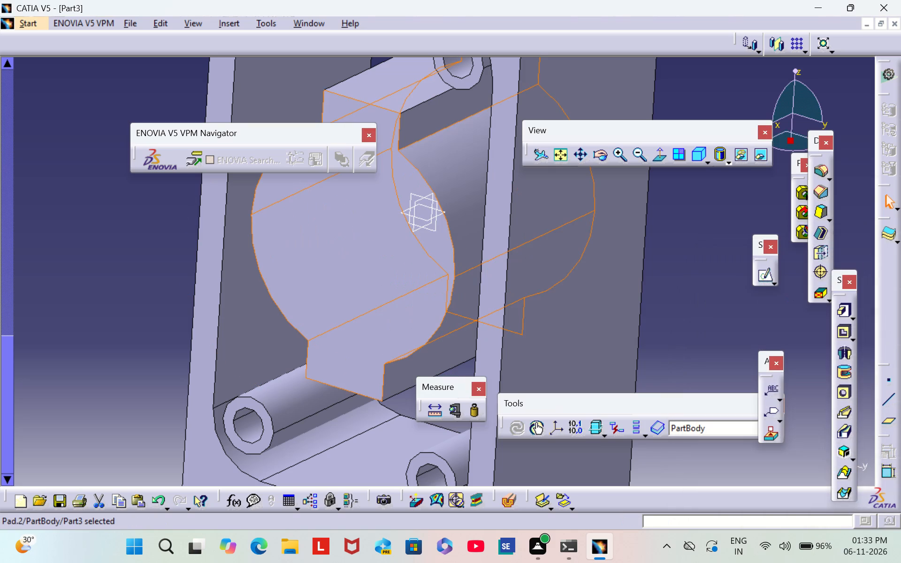
left_click(690, 308)
Examine the padded cylinder on the central block from different angles.
middle_click_drag(127, 293, 130, 292)
scroll(127, 293, "down", 1)
right_click_drag(127, 292, 130, 292)
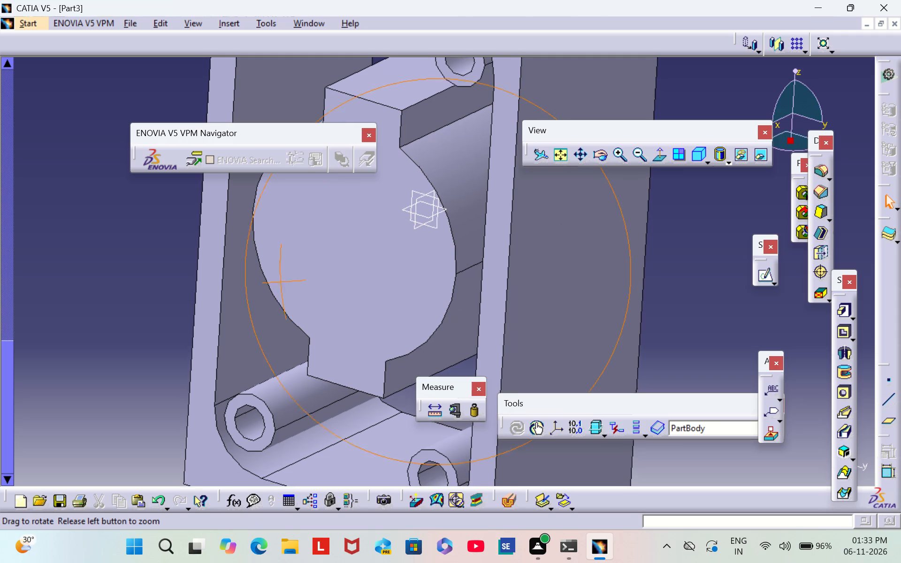
middle_click_drag(130, 292, 451, 323)
right_click_drag(130, 292, 451, 323)
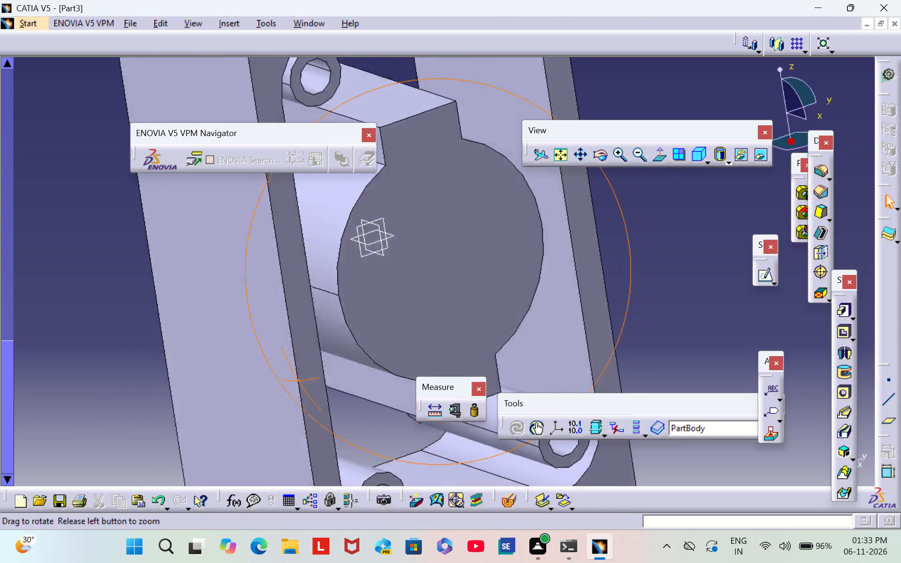
middle_click_drag(451, 323, 355, 304)
right_click_drag(451, 323, 355, 304)
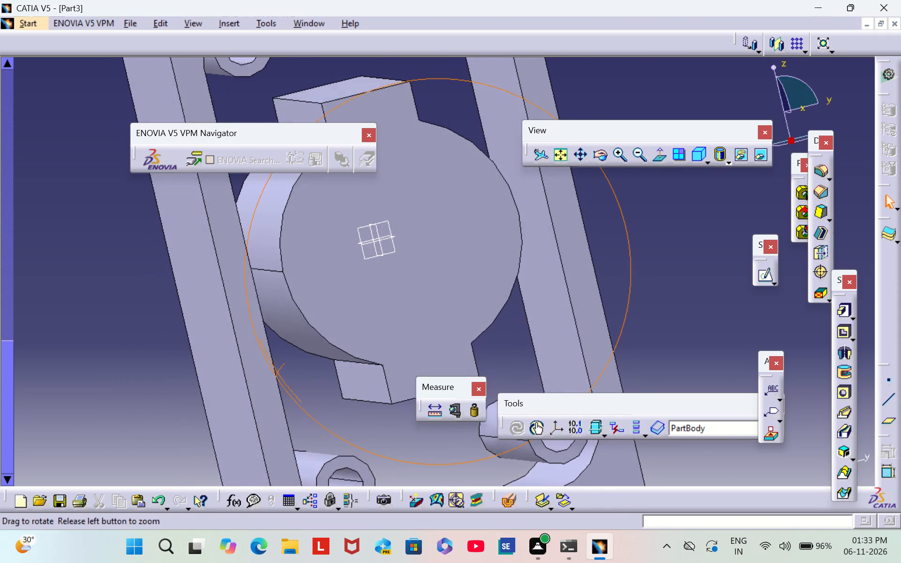
right_click_drag(355, 304, 353, 319)
middle_click_drag(355, 304, 353, 319)
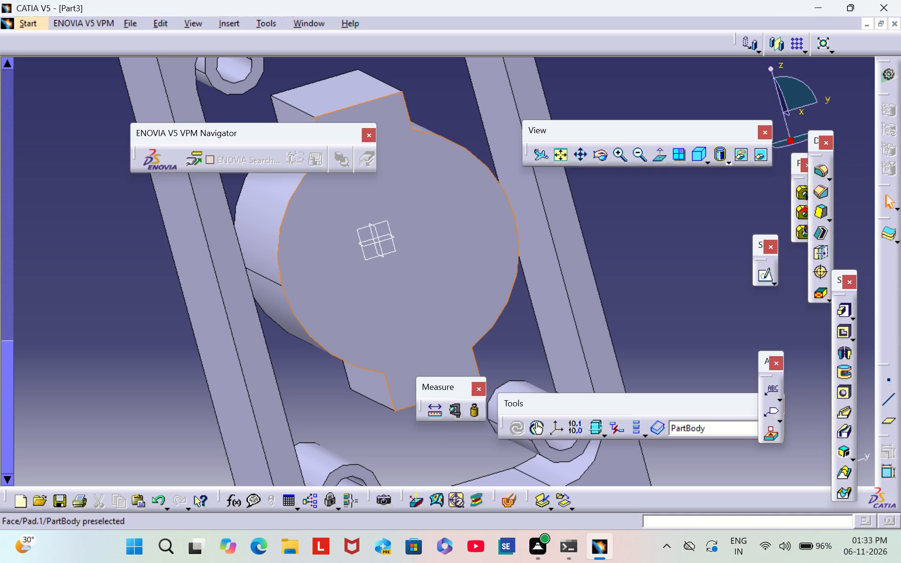
left_click(632, 266)
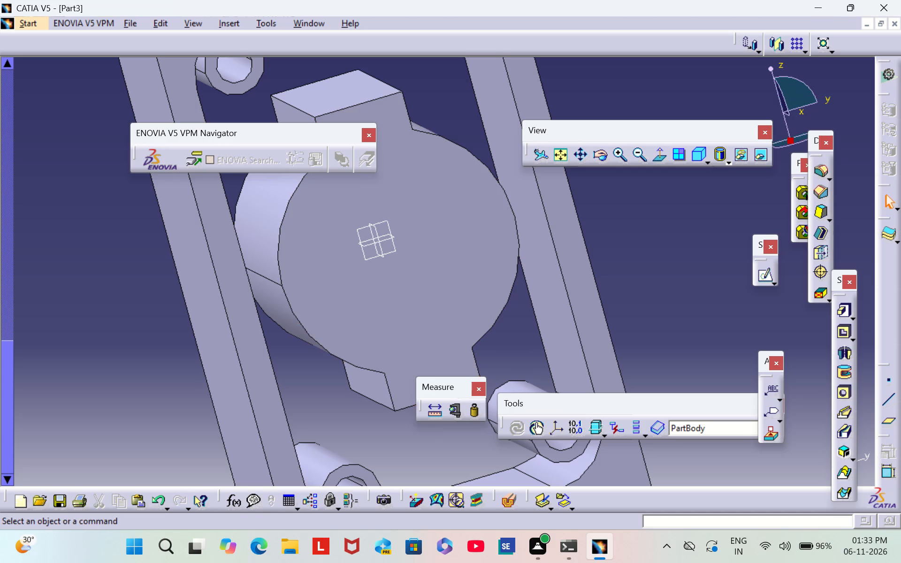
Apply a 5 mm edge fillet to the frame's outer corner edge at high z, high y.
middle_click_drag(652, 272, 599, 371)
right_click_drag(652, 272, 597, 370)
middle_click(598, 371)
middle_click_drag(603, 252, 618, 433)
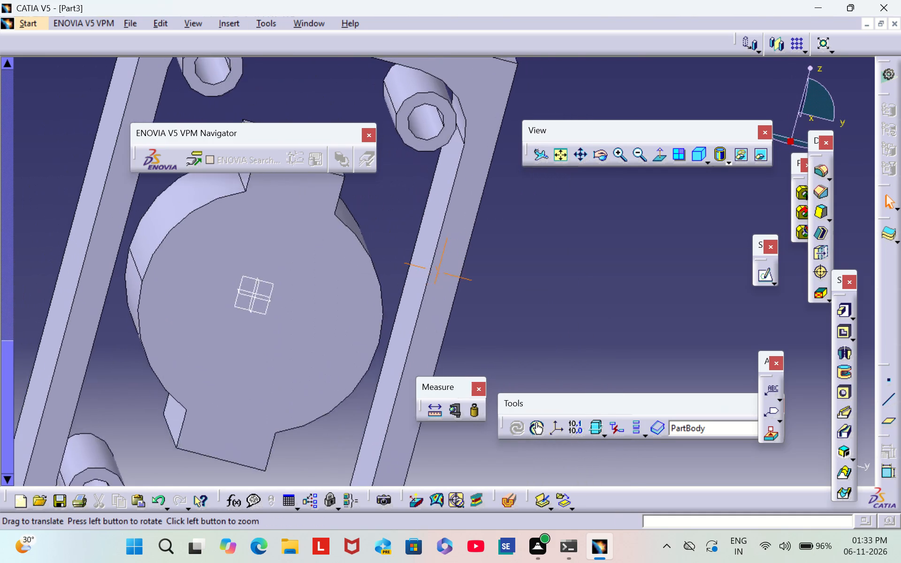
middle_click_drag(618, 433, 729, 419)
middle_click_drag(648, 190, 638, 356)
scroll(638, 355, "down", 1)
middle_click_drag(672, 223, 672, 222)
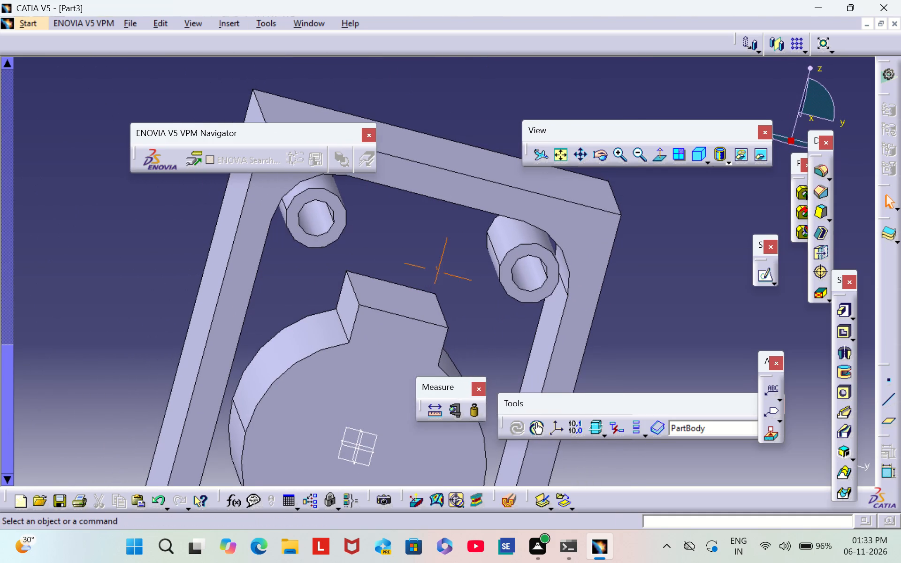
middle_click_drag(672, 222, 512, 300)
right_click_drag(672, 222, 511, 302)
middle_click_drag(605, 234, 321, 319)
scroll(605, 234, "down", 1)
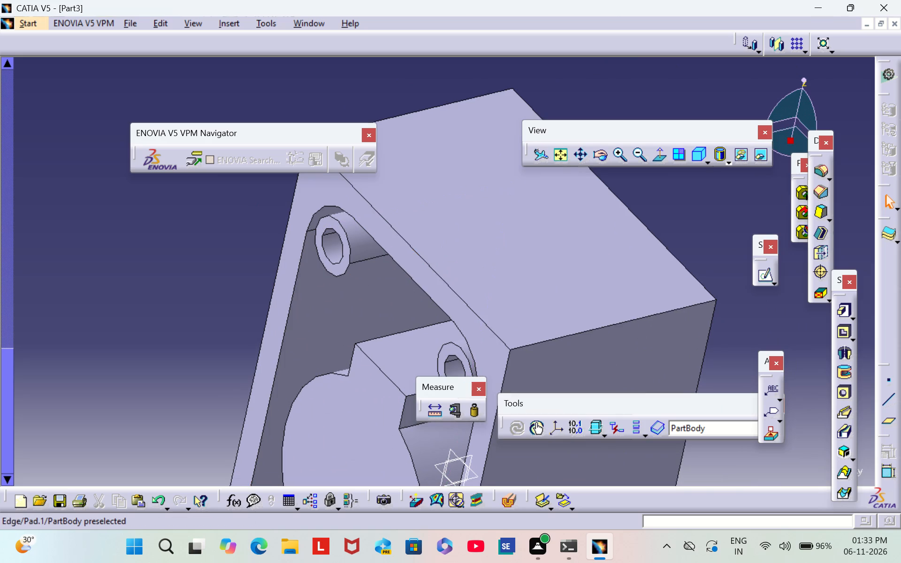
left_click(664, 312)
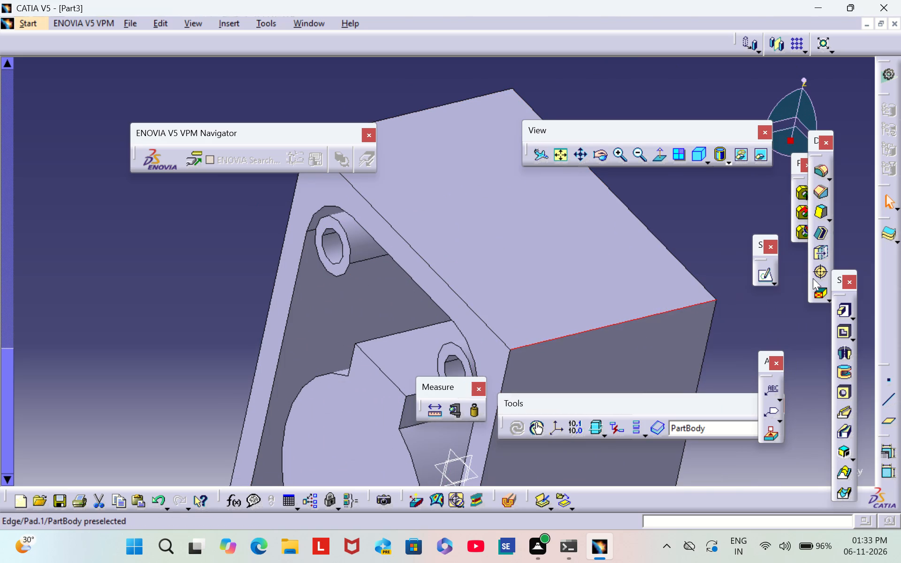
left_click(819, 169)
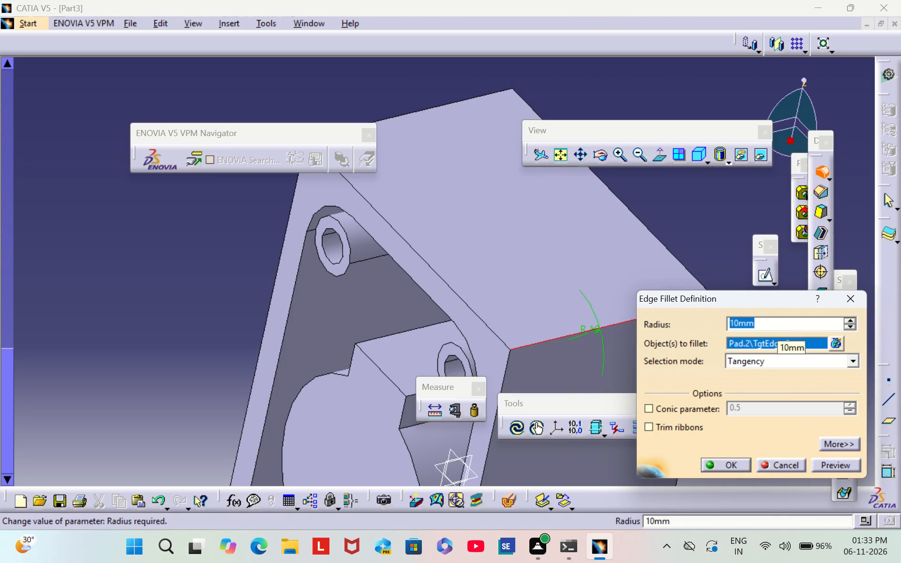
key("BackSpace")
key("5")
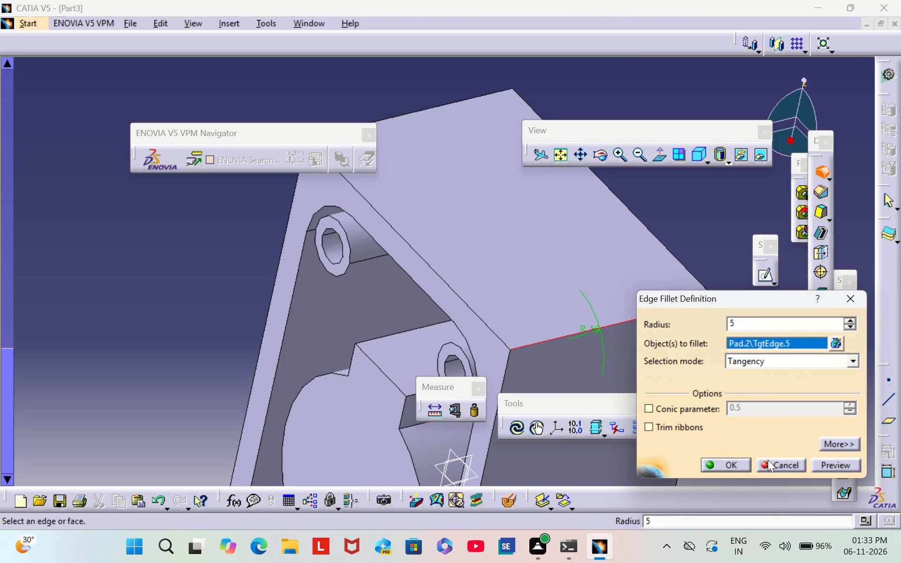
left_click(733, 464)
left_click(735, 226)
Apply a 5 mm edge fillet to the frame's outer corner edge at high z, low y.
middle_click_drag(700, 229, 749, 251)
right_click_drag(700, 228, 749, 251)
middle_click_drag(749, 251, 749, 251)
middle_click_drag(391, 99, 552, 230)
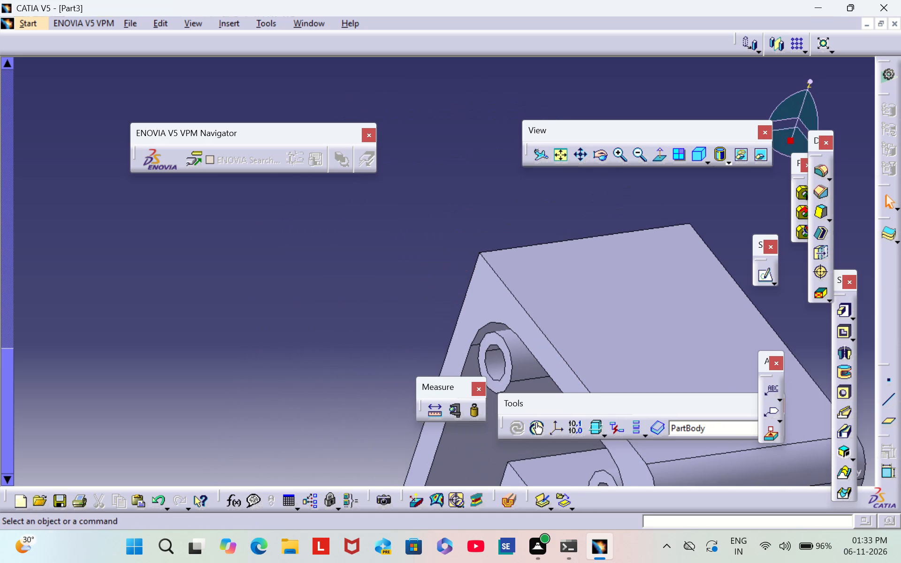
scroll(508, 203, "down", 2)
middle_click_drag(508, 203, 590, 224)
right_click_drag(512, 206, 590, 224)
middle_click_drag(565, 265, 691, 195)
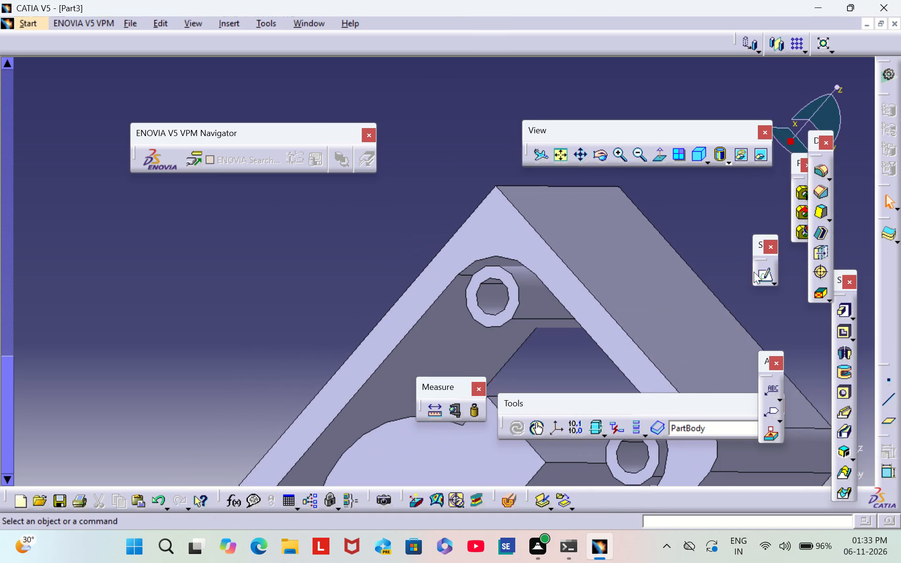
left_click(826, 175)
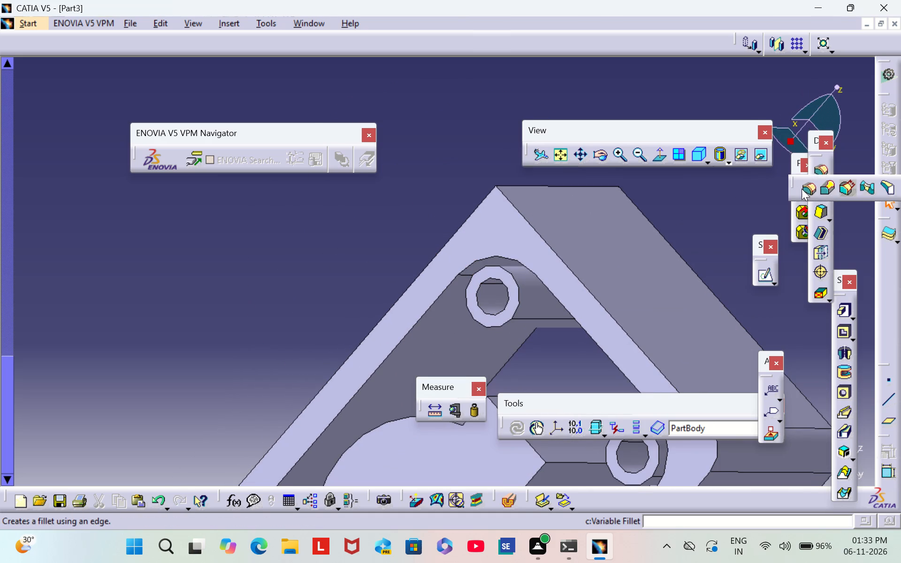
left_click(802, 188)
left_click(525, 184)
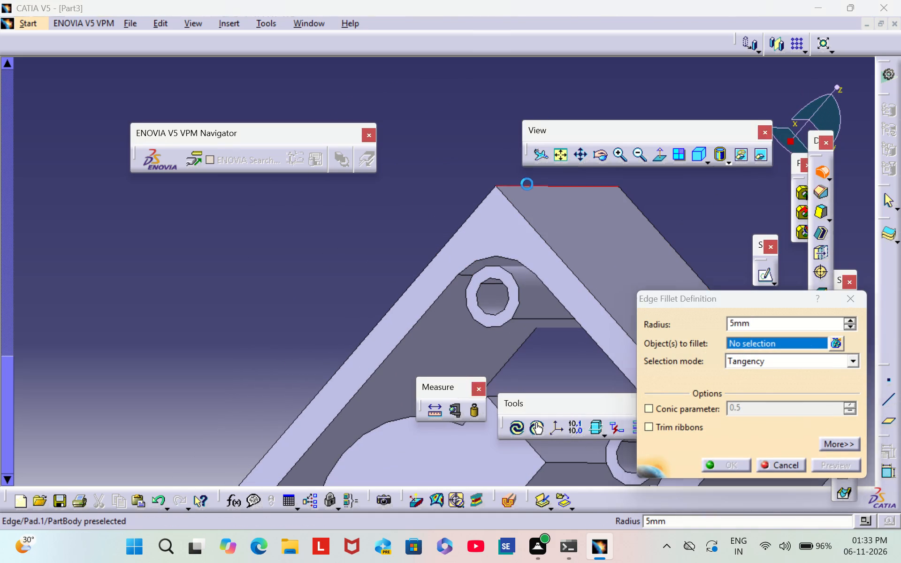
left_click(724, 462)
left_click(382, 254)
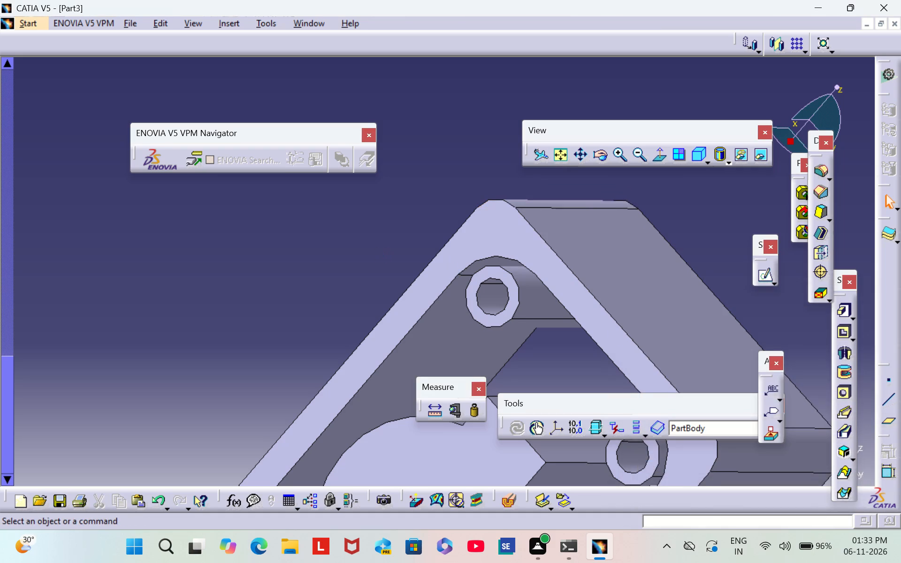
Apply a 5 mm edge fillet to the frame's outer corner edge at low z, low y.
middle_click_drag(390, 251, 514, 163)
scroll(391, 250, "down", 1)
right_click_drag(418, 233, 514, 163)
middle_click_drag(534, 342, 766, 150)
middle_click_drag(343, 291, 375, 243)
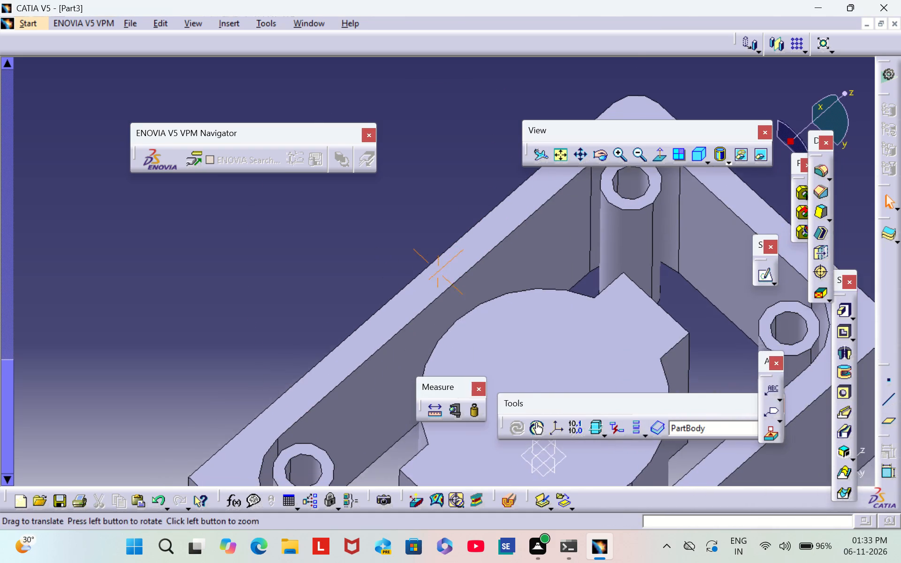
middle_click_drag(375, 243, 564, 127)
scroll(389, 274, "down", 1)
middle_click_drag(389, 274, 487, 193)
right_click_drag(397, 259, 485, 194)
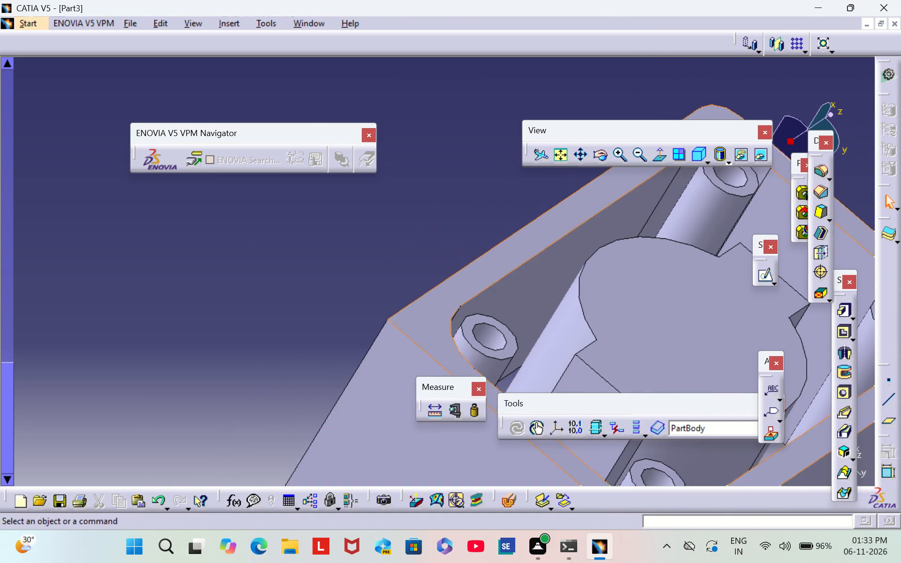
left_click(340, 391)
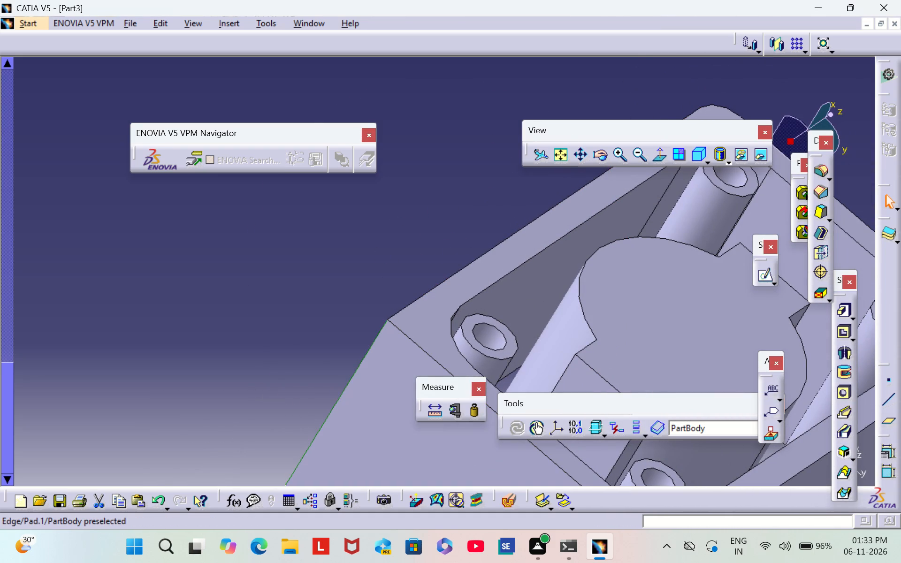
left_click(816, 171)
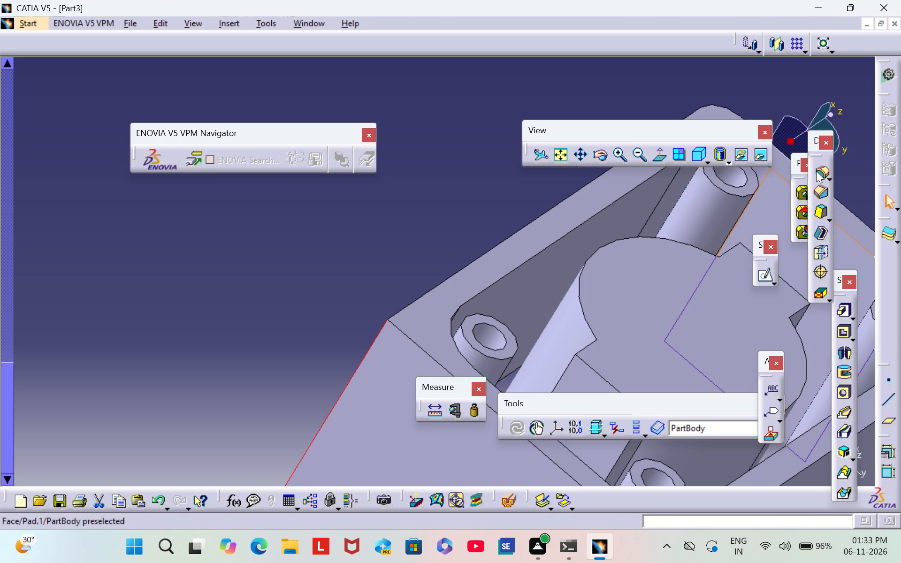
left_click(724, 466)
left_click(488, 228)
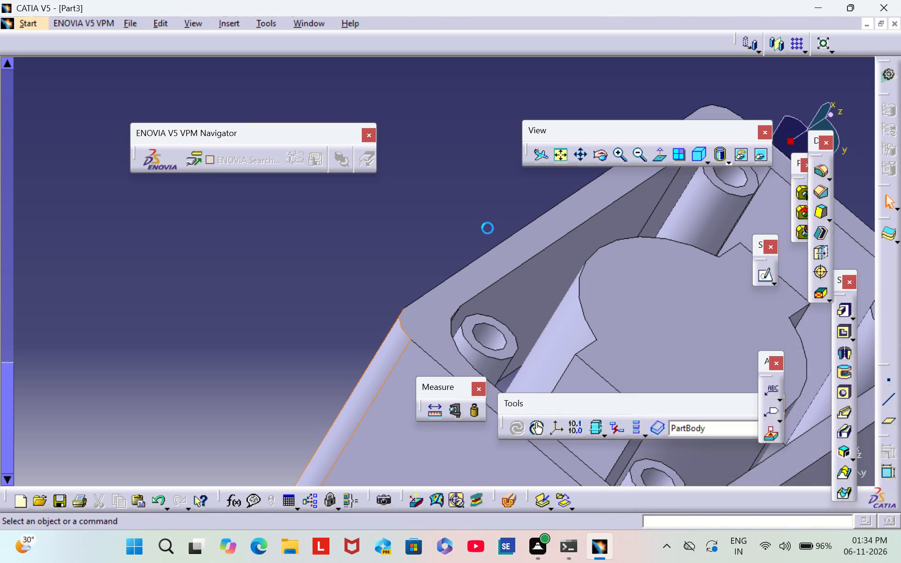
Apply a 5 mm edge fillet to the frame's outer corner edge at low z, high y.
middle_click_drag(495, 228, 199, 123)
middle_click_drag(576, 358, 592, 247)
right_click_drag(573, 350, 592, 247)
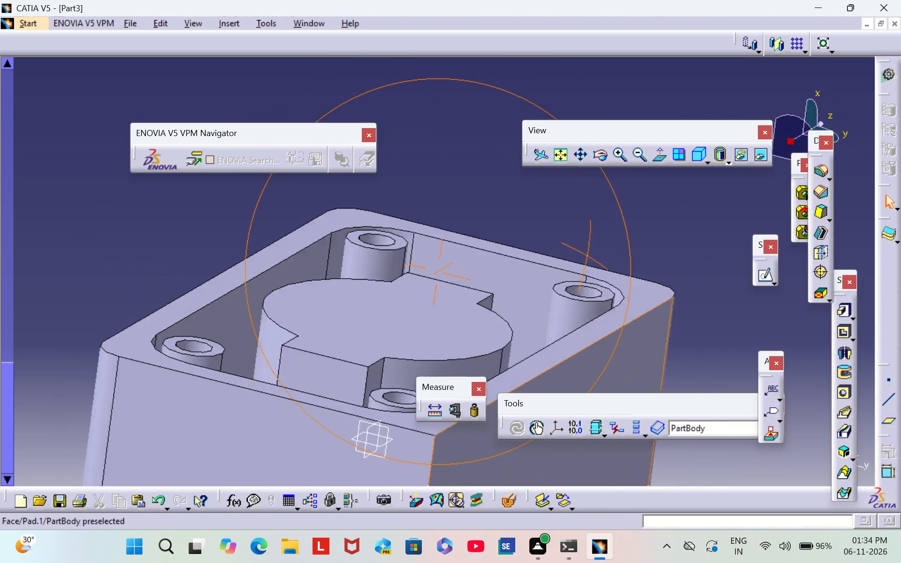
right_click_drag(592, 247, 597, 237)
middle_click_drag(592, 247, 598, 238)
scroll(658, 362, "down", 1)
middle_click_drag(659, 360, 649, 83)
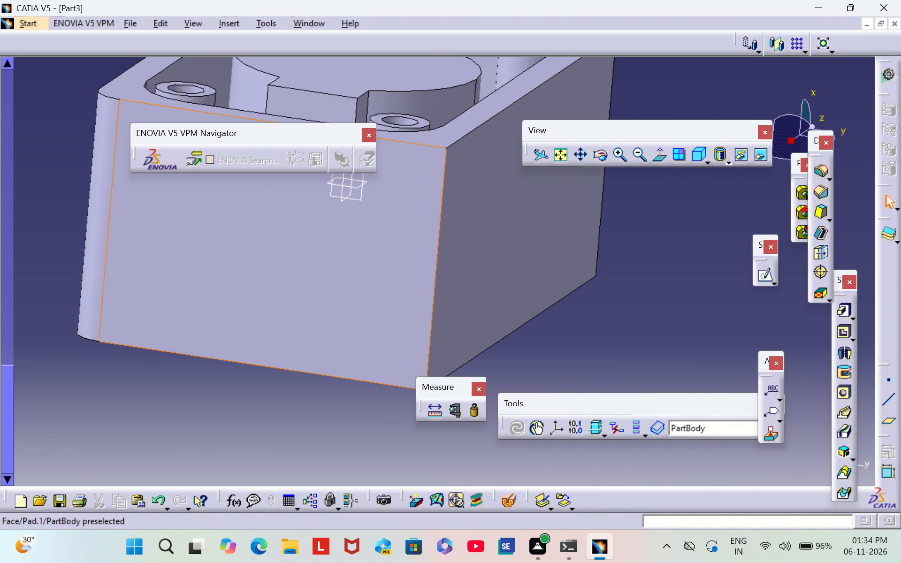
left_click(436, 279)
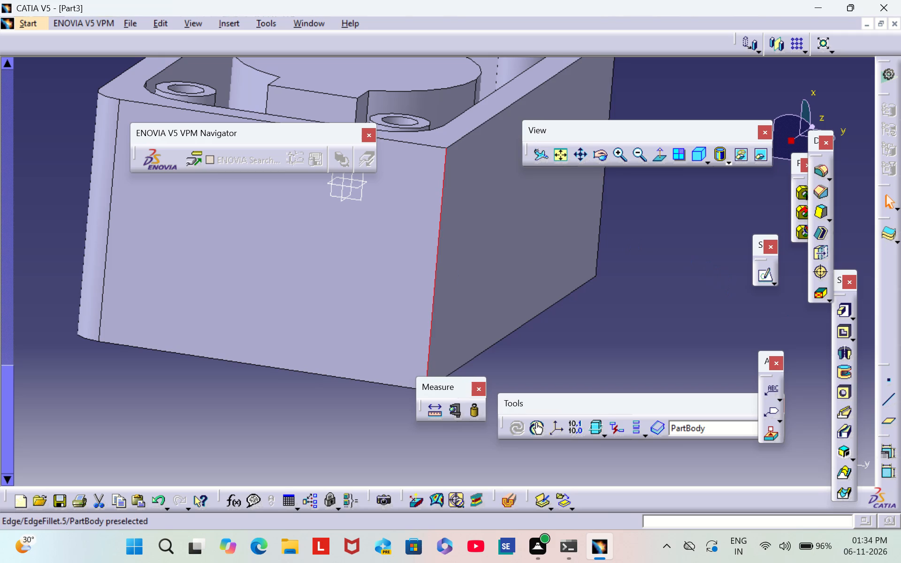
left_click(820, 175)
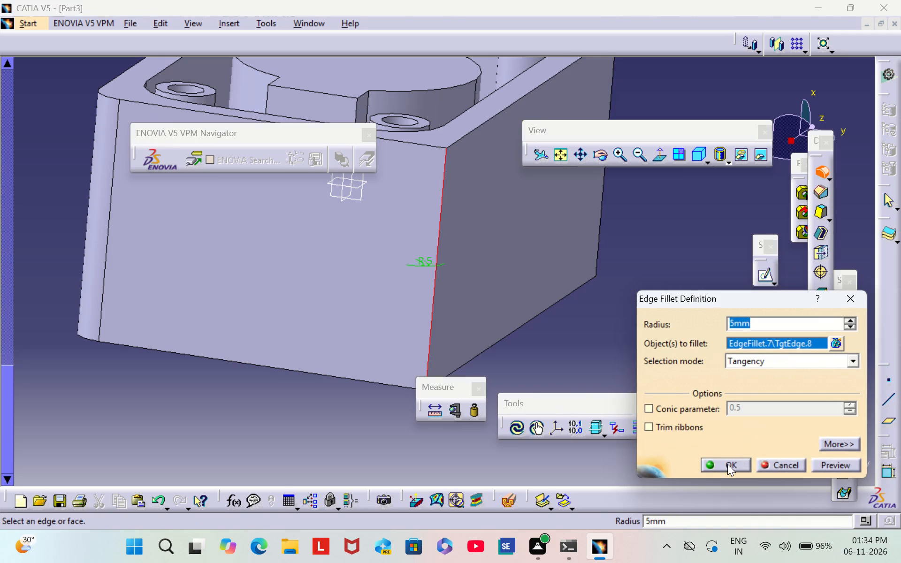
left_click(727, 464)
left_click(667, 312)
Apply a 2 mm edge fillet to the central block's outer corner edge at high z, high y.
middle_click_drag(667, 311, 774, 438)
scroll(667, 311, "down", 1)
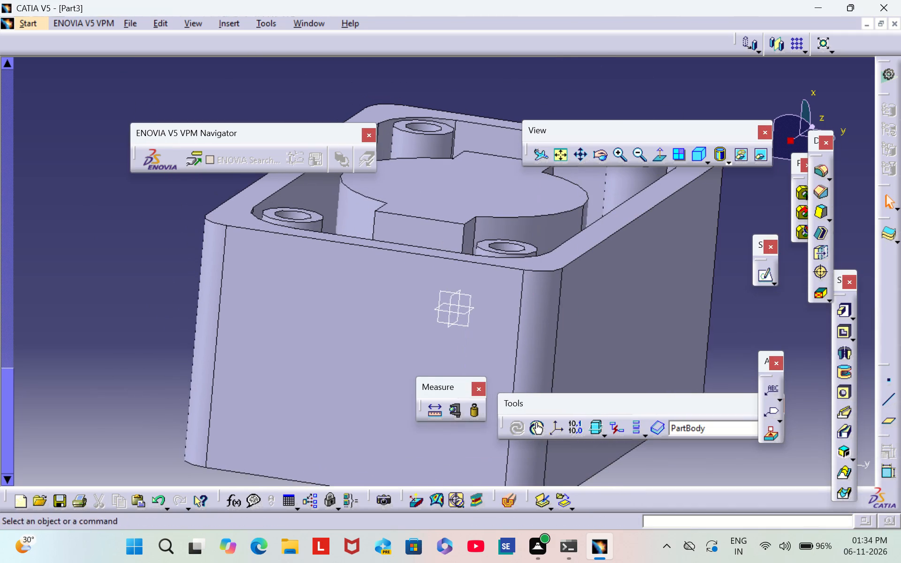
middle_click_drag(508, 87, 447, 159)
scroll(508, 87, "down", 1)
right_click_drag(509, 87, 447, 159)
middle_click_drag(450, 136, 437, 166)
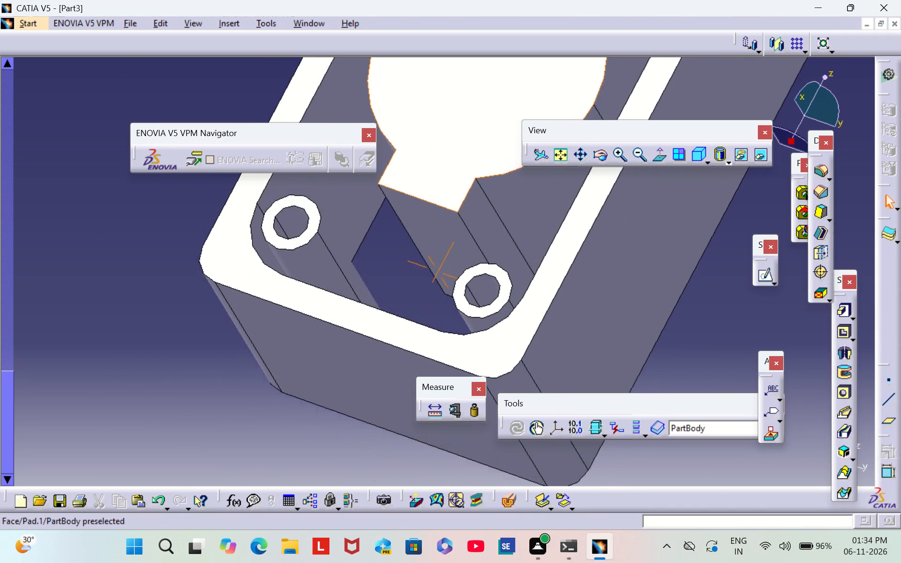
middle_click_drag(437, 166, 336, 377)
scroll(356, 298, "down", 1)
middle_click_drag(515, 100, 436, 240)
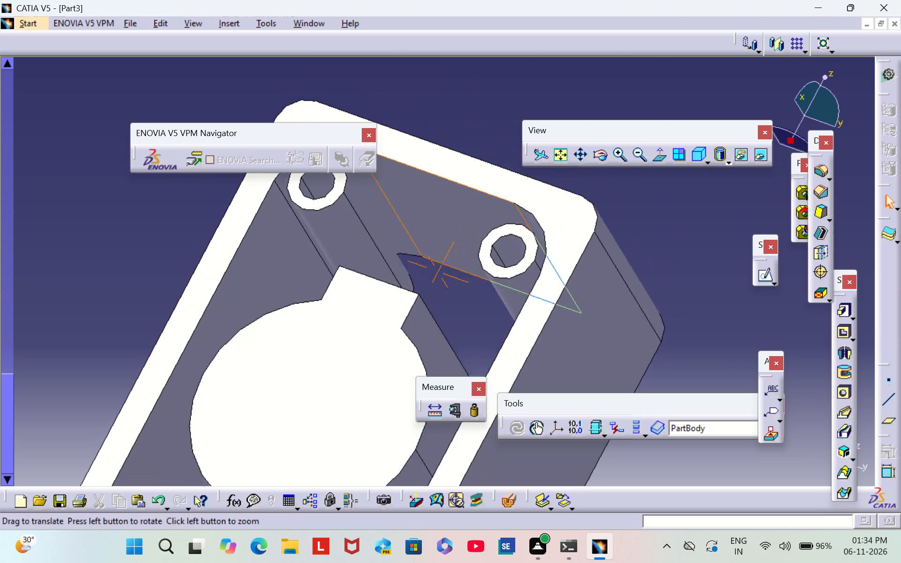
middle_click_drag(436, 240, 420, 263)
middle_click_drag(435, 150, 341, 230)
right_click_drag(435, 150, 341, 230)
scroll(435, 150, "down", 1)
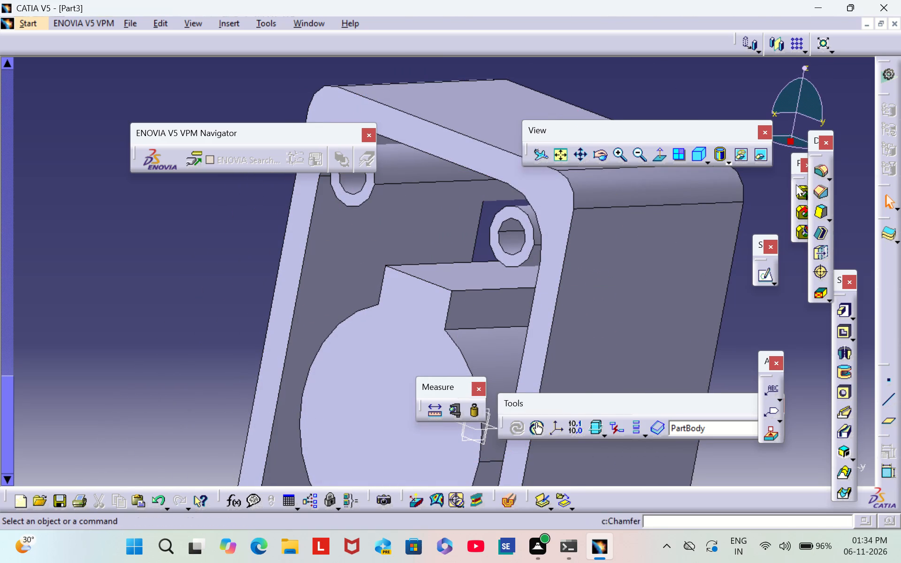
left_click(815, 174)
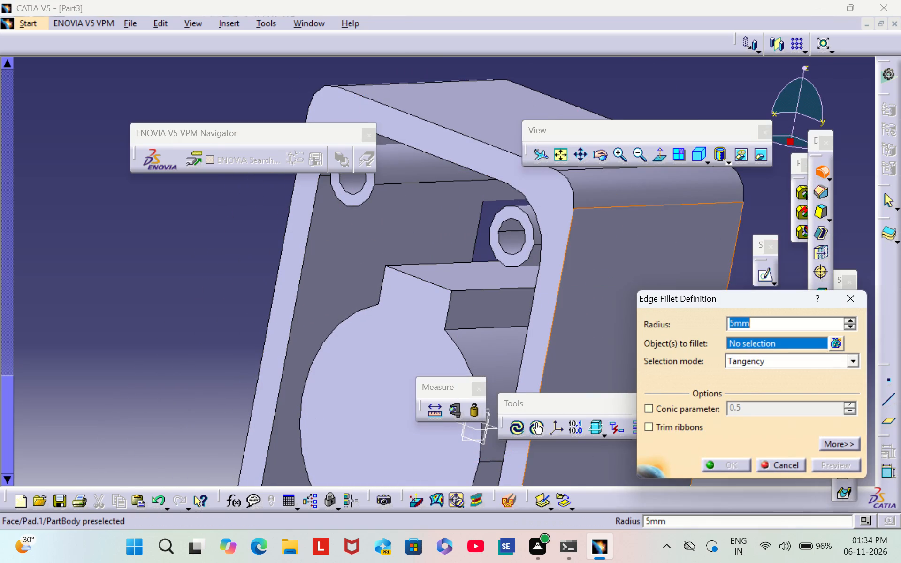
left_click(462, 289)
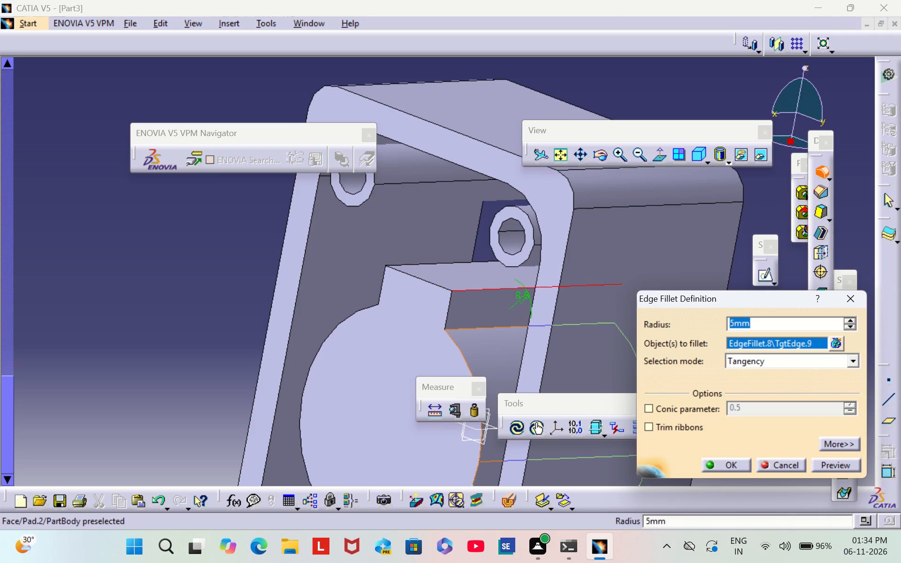
key("BackSpace")
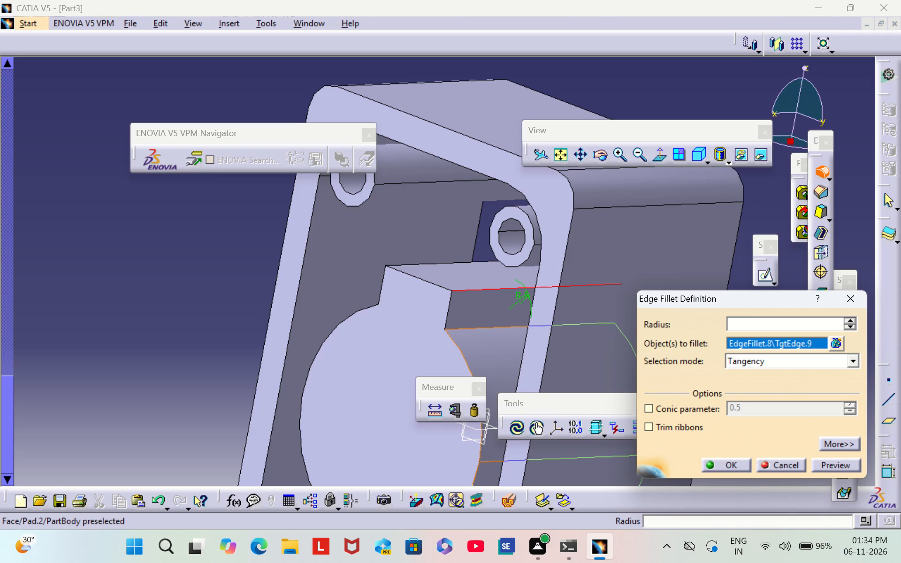
key("2")
left_click(732, 465)
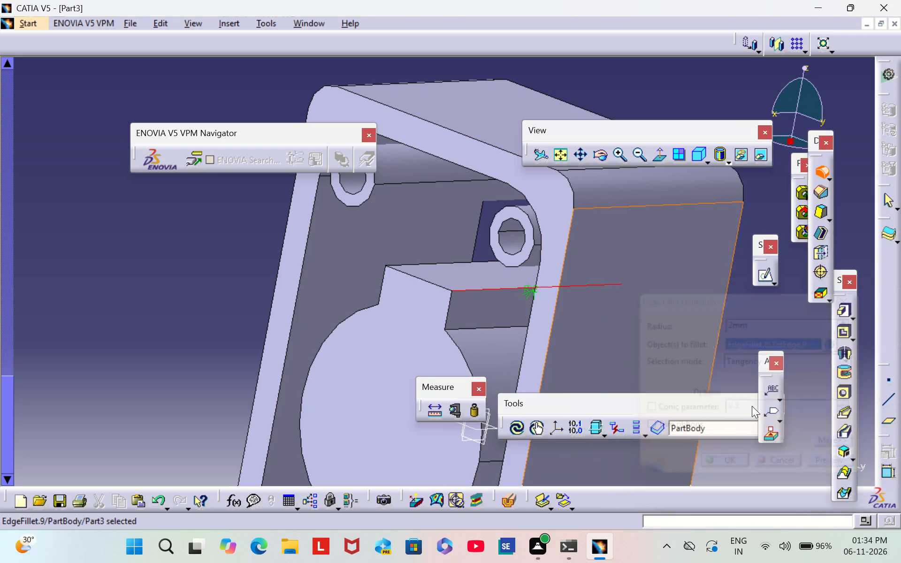
left_click(764, 322)
Apply a 2 mm edge fillet to the central block's outer corner edge at high z, low y.
scroll(191, 296, "down", 1)
middle_click_drag(191, 296, 214, 306)
right_click_drag(192, 295, 214, 306)
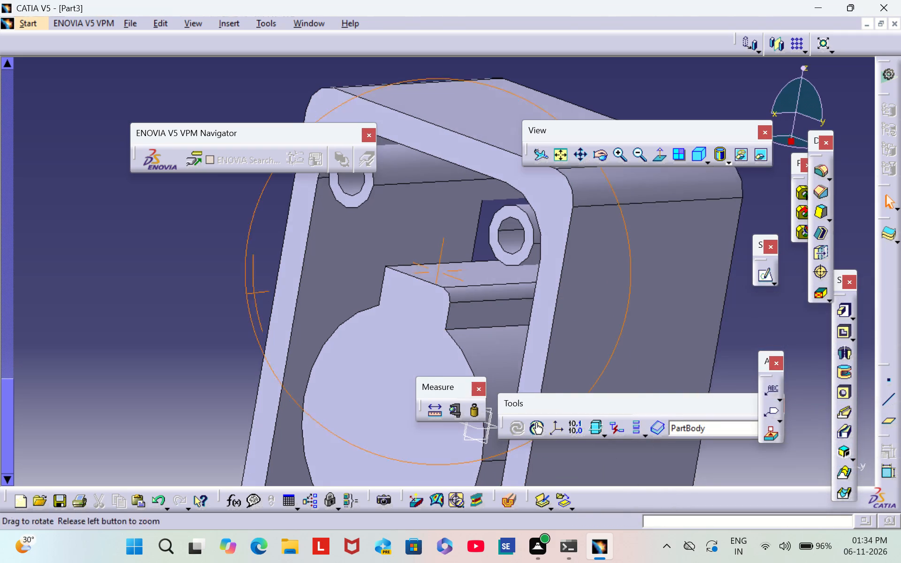
right_click_drag(214, 306, 418, 323)
middle_click_drag(214, 306, 420, 323)
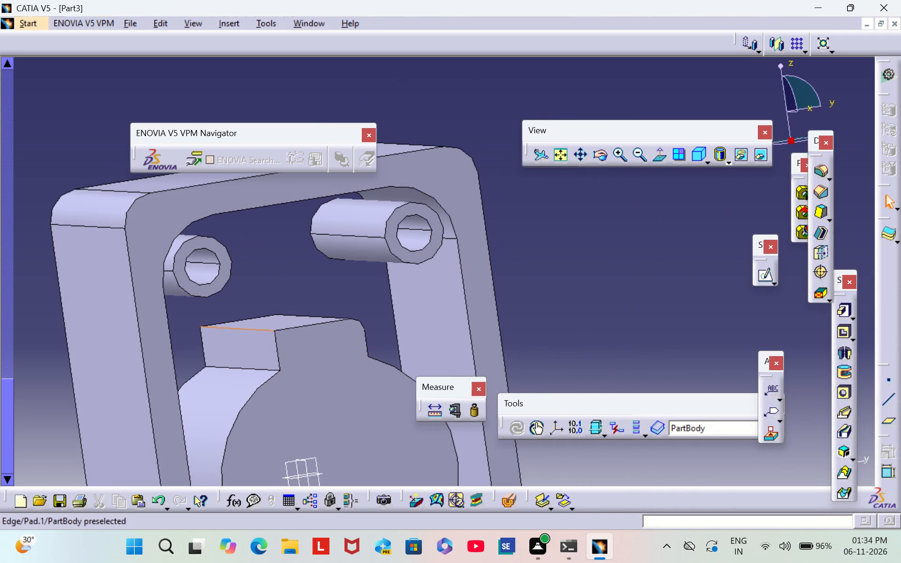
left_click(250, 330)
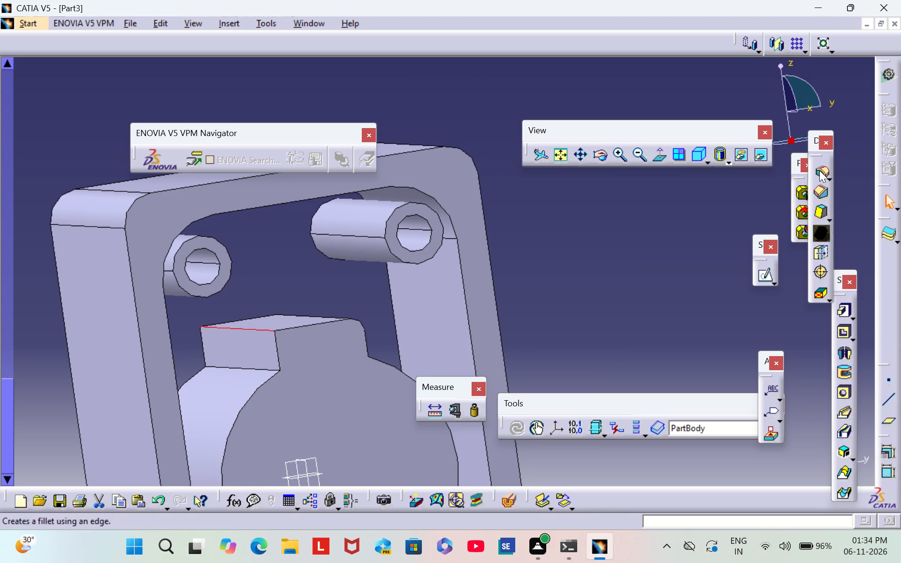
left_click(820, 168)
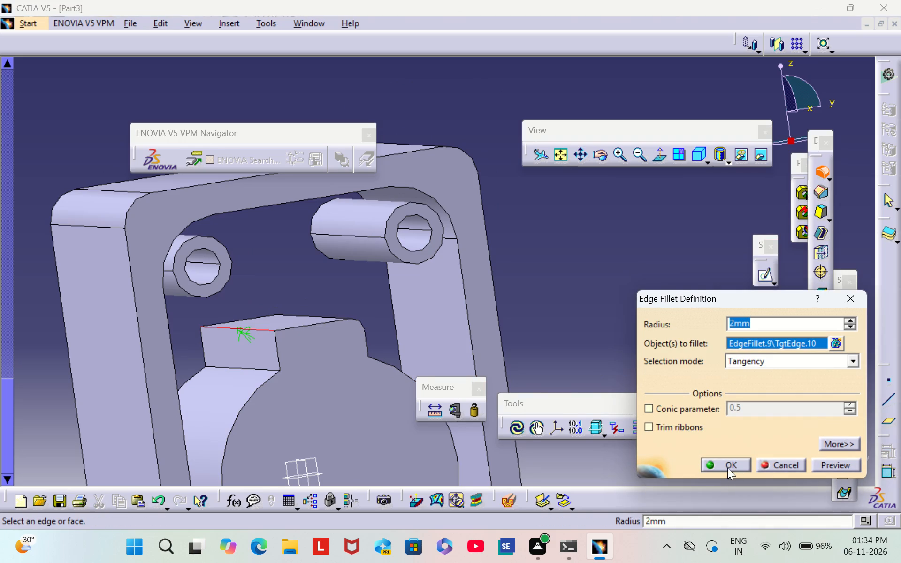
left_click(728, 465)
left_click(618, 329)
Apply a 2 mm edge fillet to the central block's outer corner edge at low z, low y.
middle_click_drag(499, 357, 435, 343)
scroll(498, 356, "down", 1)
right_click_drag(491, 352, 435, 343)
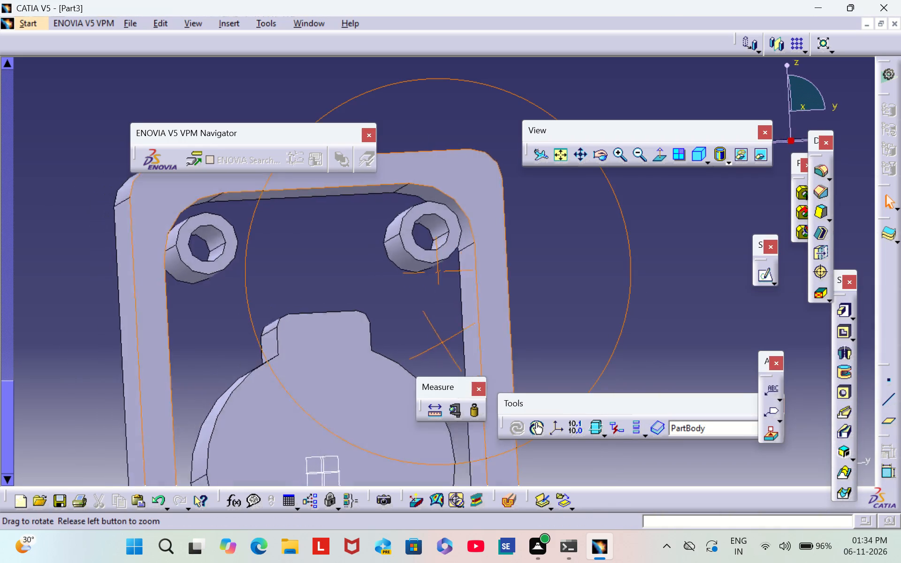
middle_click_drag(435, 343, 414, 349)
right_click_drag(435, 343, 413, 349)
middle_click_drag(462, 360, 523, 116)
middle_click_drag(305, 372, 314, 342)
scroll(306, 371, "down", 1)
right_click_drag(306, 370, 314, 342)
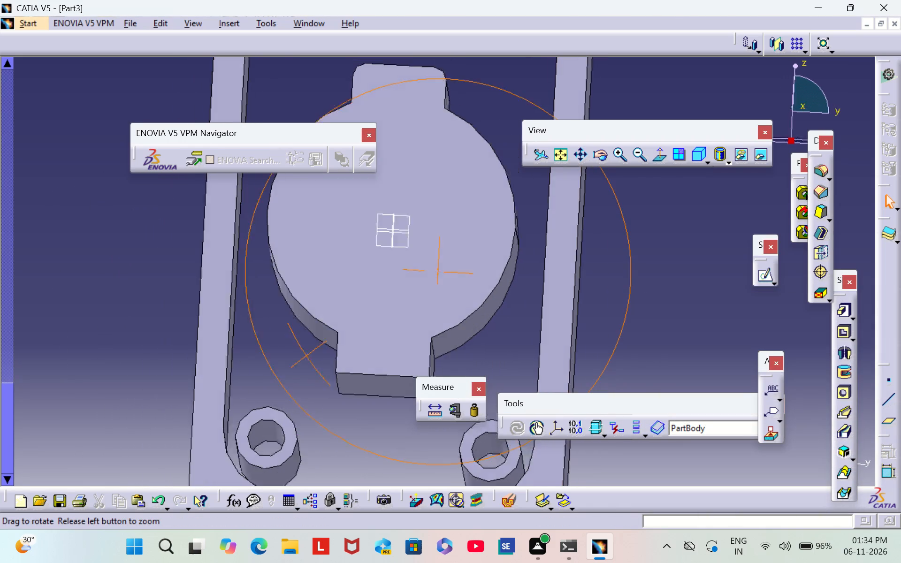
right_click_drag(314, 342, 403, 271)
middle_click_drag(314, 342, 405, 271)
middle_click_drag(345, 434, 513, 317)
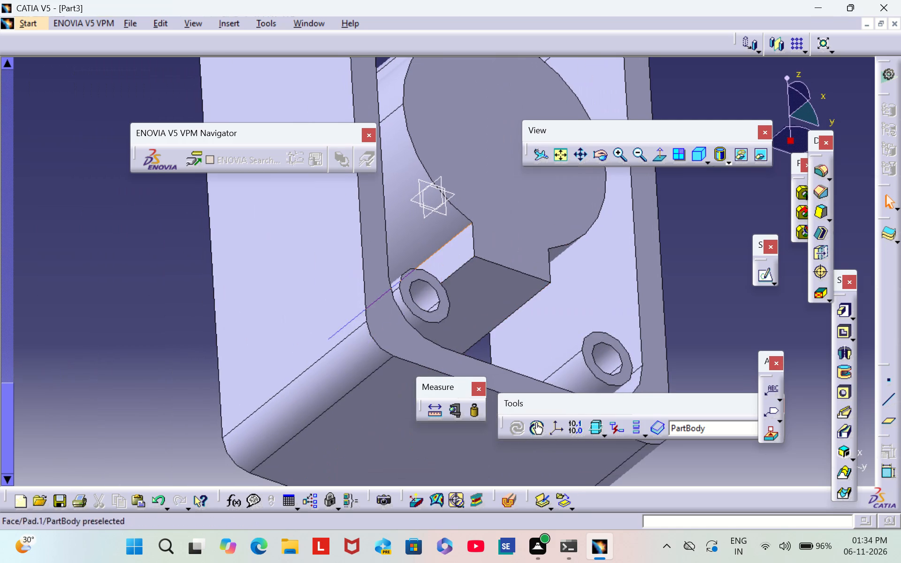
left_click(453, 270)
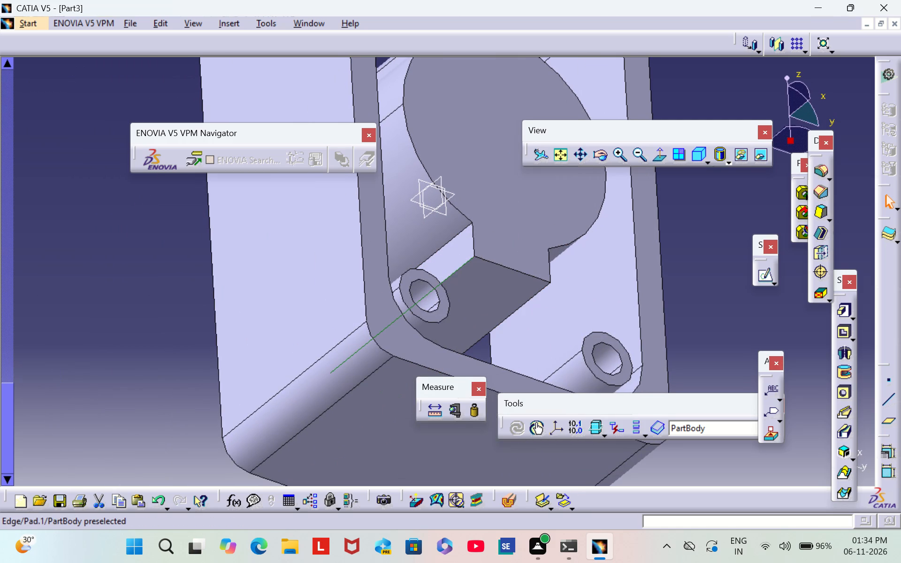
left_click(820, 175)
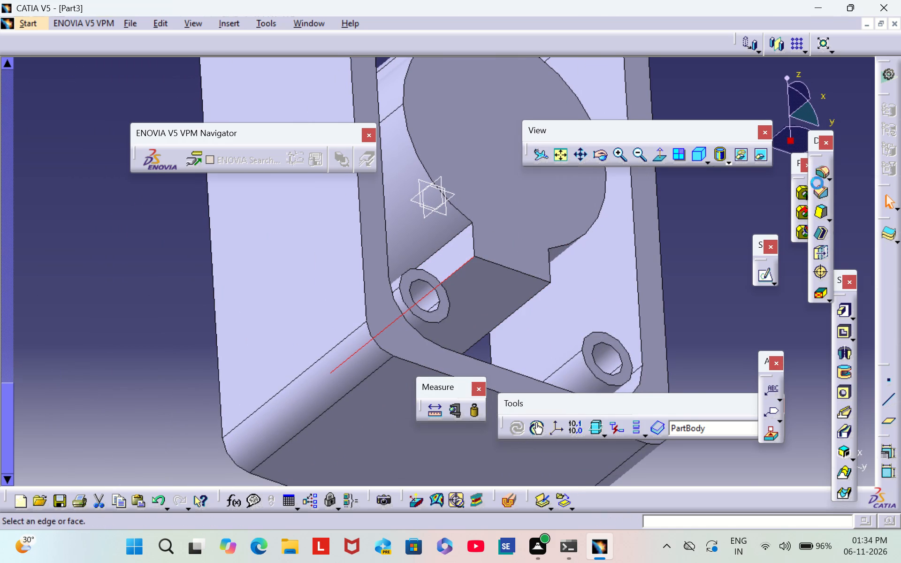
left_click(735, 461)
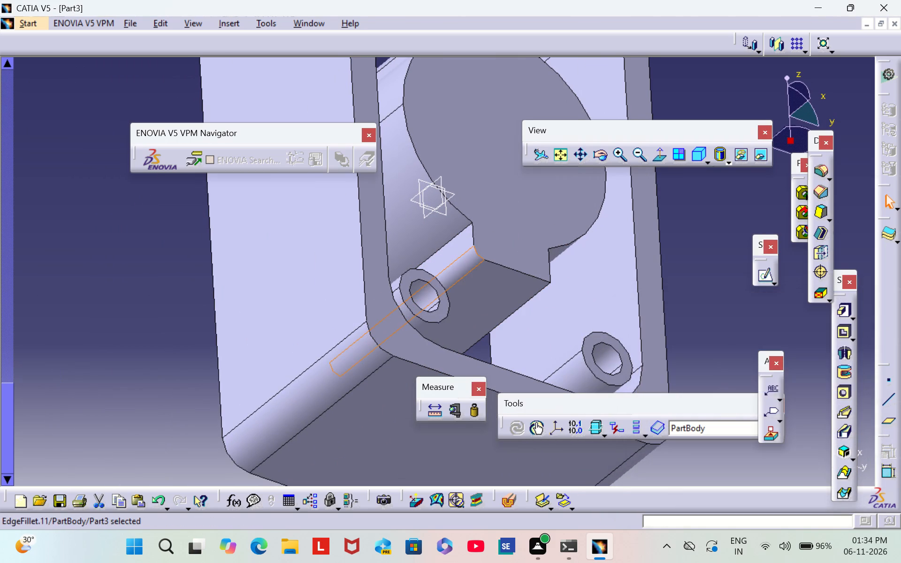
left_click(730, 320)
Apply a 2 mm edge fillet to the central block's outer corner edge at low z, high y.
scroll(730, 320, "down", 1)
middle_click_drag(730, 320, 546, 319)
right_click_drag(716, 321, 546, 319)
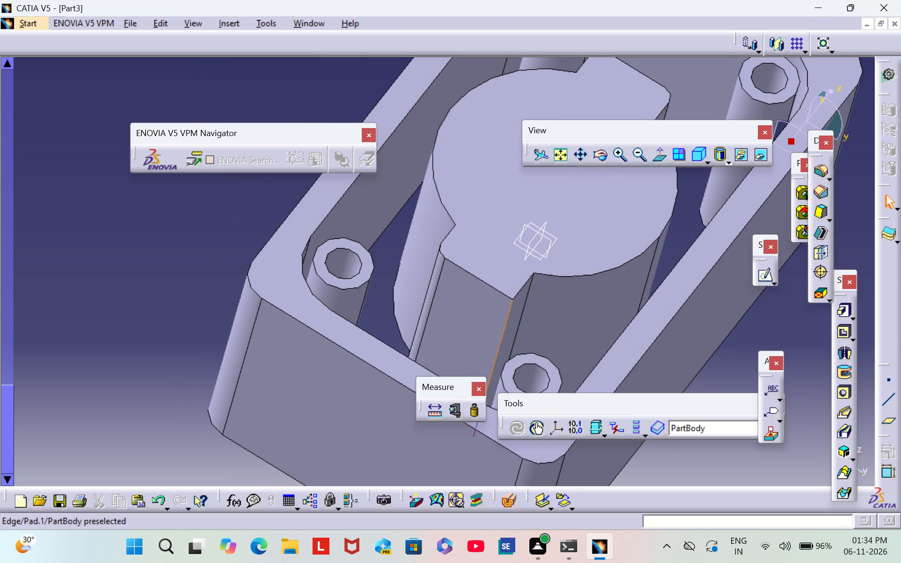
left_click(507, 313)
left_click(824, 174)
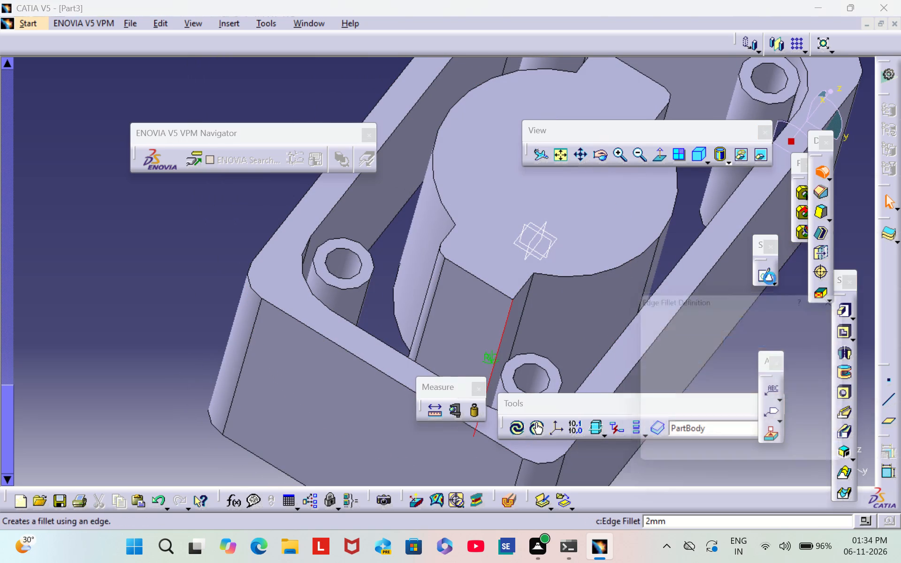
left_click(723, 467)
left_click(741, 372)
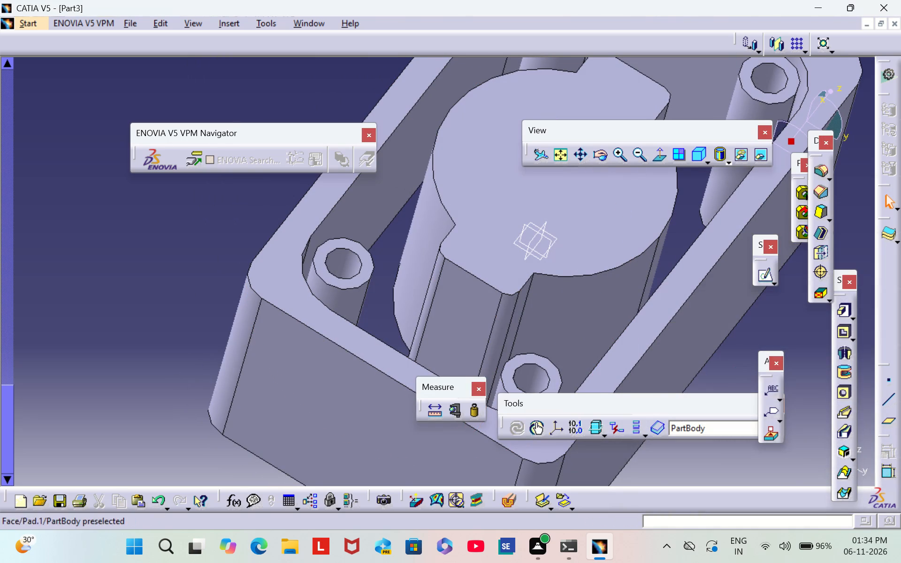
Apply a 2 mm edge fillet to the inner junction edge between central block and cylinder at high z, low y.
scroll(643, 281, "down", 2)
middle_click_drag(643, 281, 443, 328)
right_click_drag(630, 289, 443, 328)
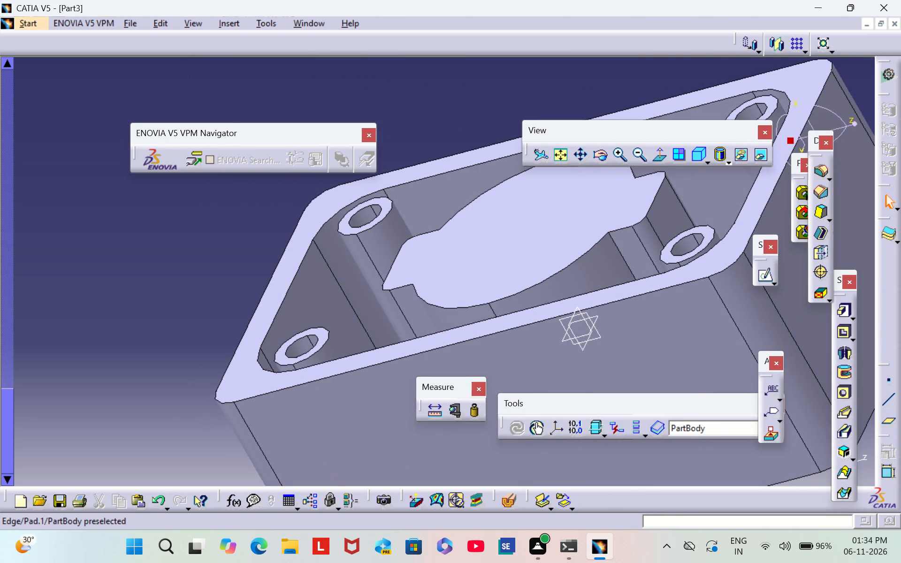
middle_click_drag(208, 296, 608, 409)
right_click_drag(212, 303, 608, 409)
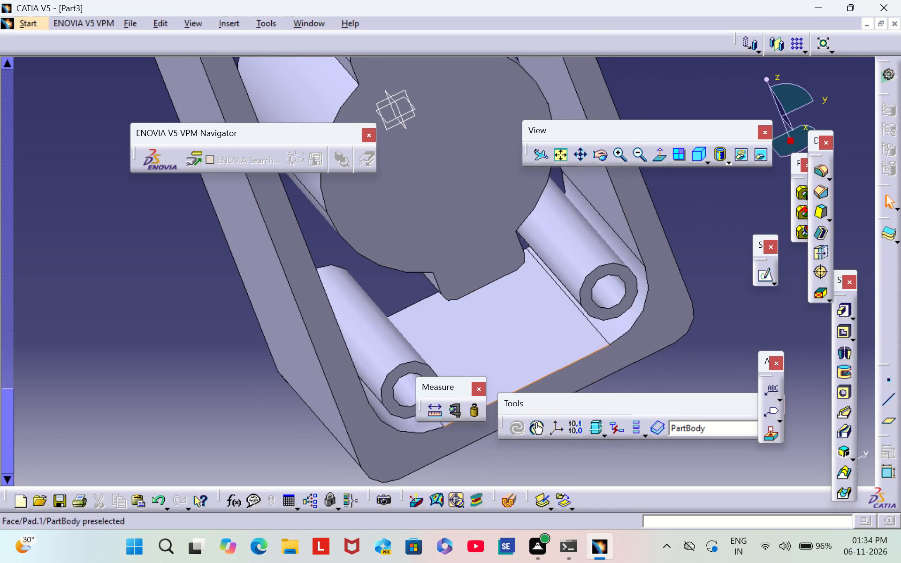
scroll(223, 269, "down", 1)
middle_click_drag(223, 269, 287, 419)
middle_click_drag(313, 335, 338, 345)
right_click_drag(313, 335, 338, 345)
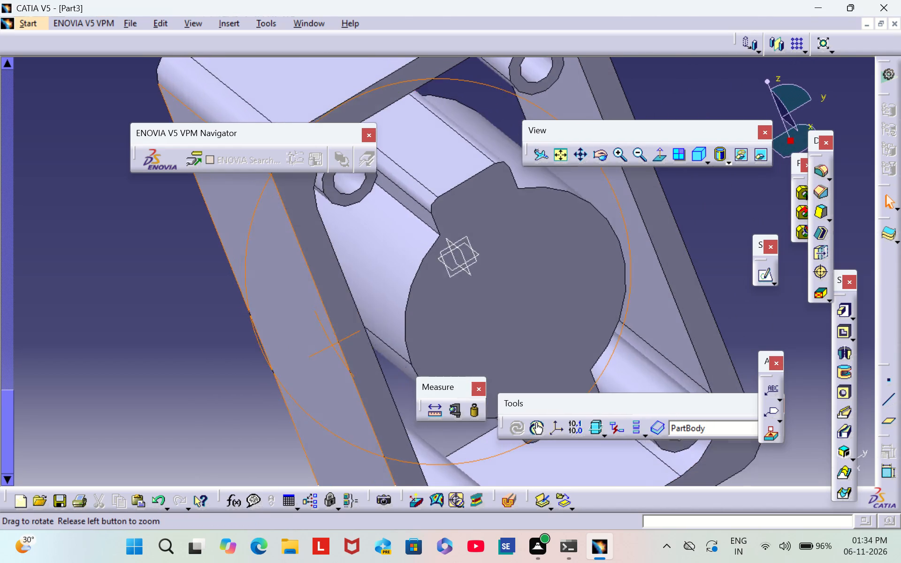
right_click_drag(338, 345, 374, 330)
middle_click_drag(338, 345, 374, 330)
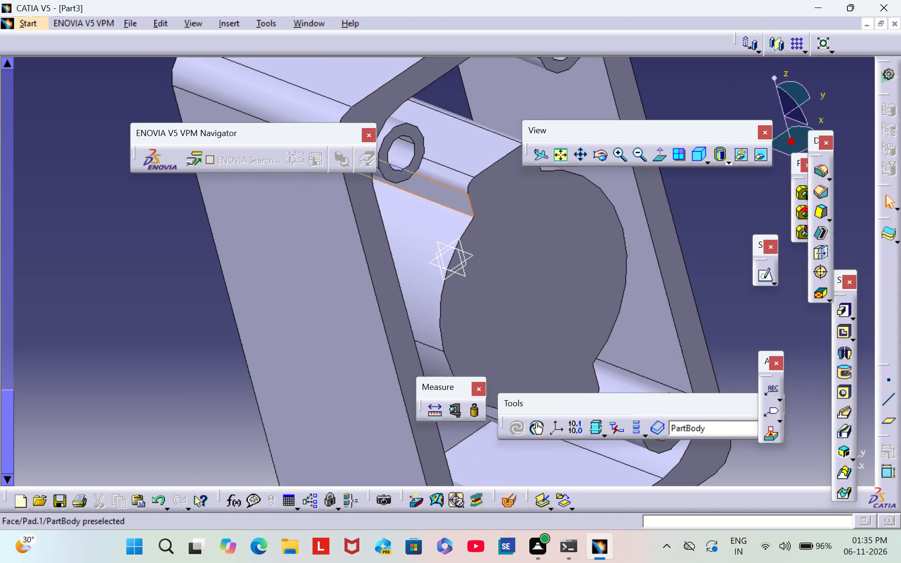
left_click(438, 203)
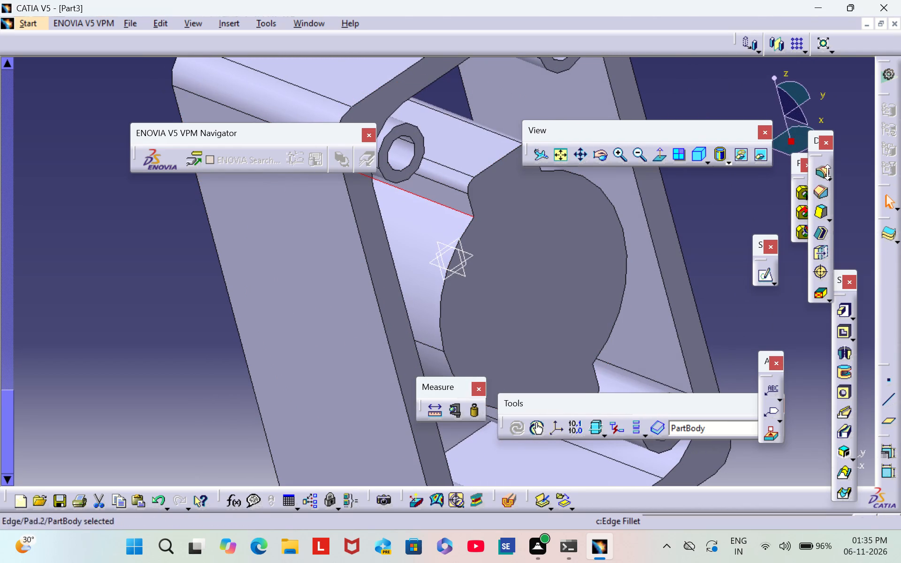
left_click(823, 175)
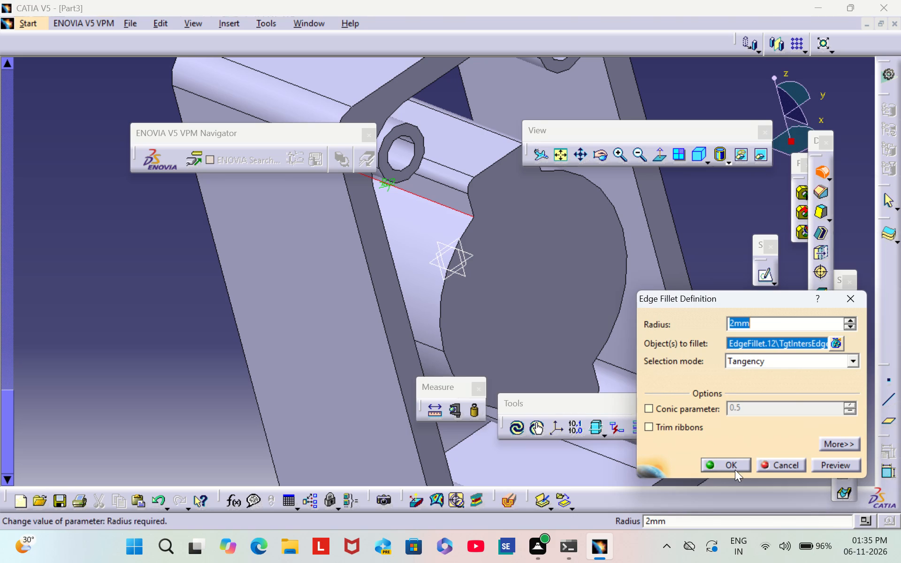
left_click(735, 468)
left_click(246, 334)
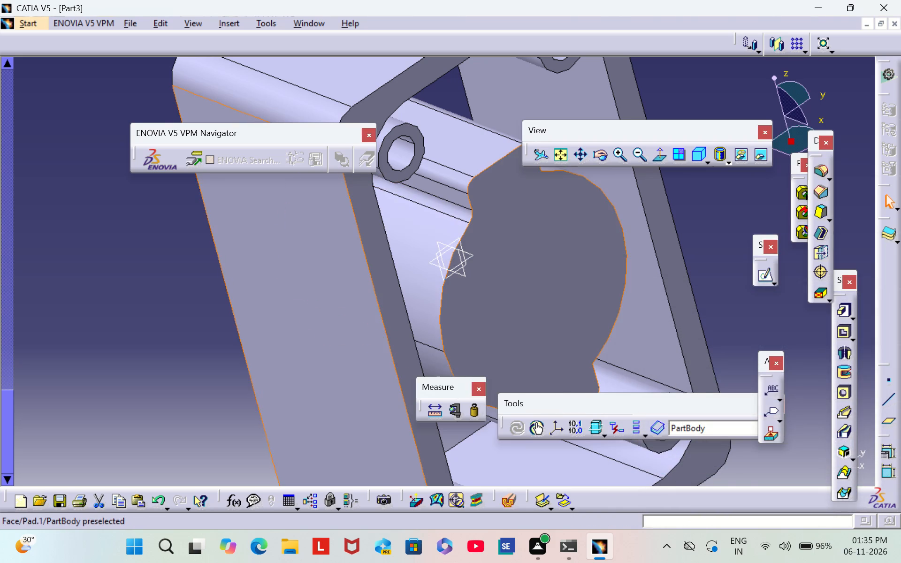
Apply a 2 mm edge fillet to the block-cylinder junction edge at high z, high y.
scroll(555, 262, "down", 1)
middle_click_drag(555, 262, 349, 372)
right_click_drag(555, 261, 350, 373)
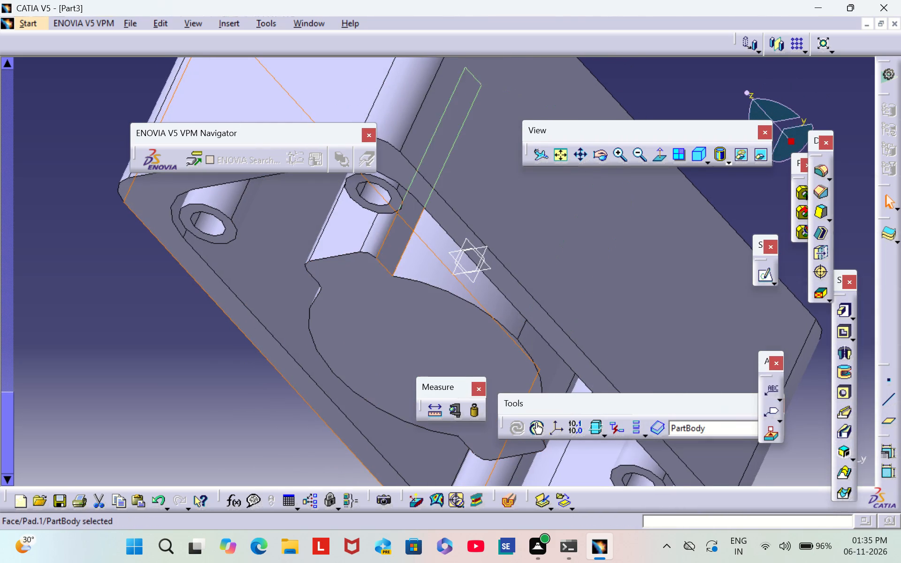
left_click(401, 255)
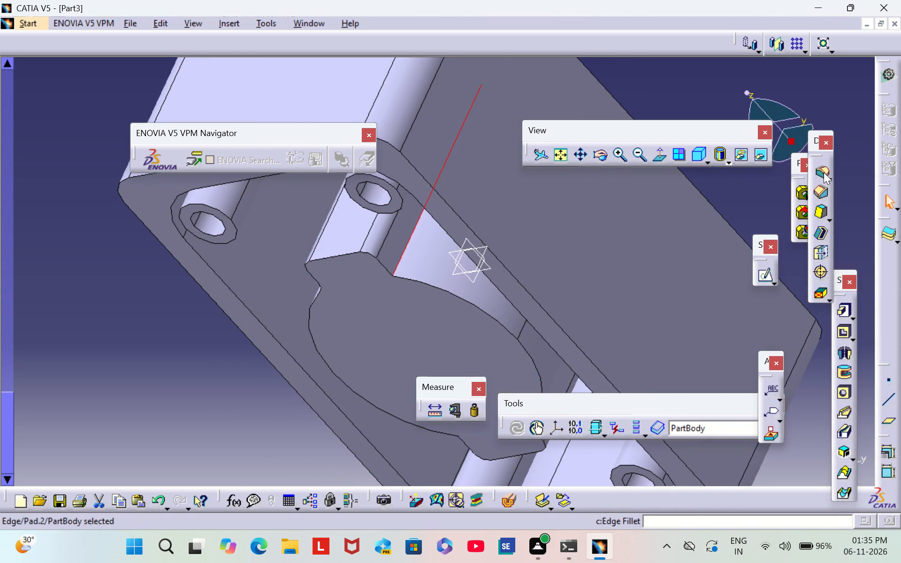
left_click(824, 172)
left_click(718, 472)
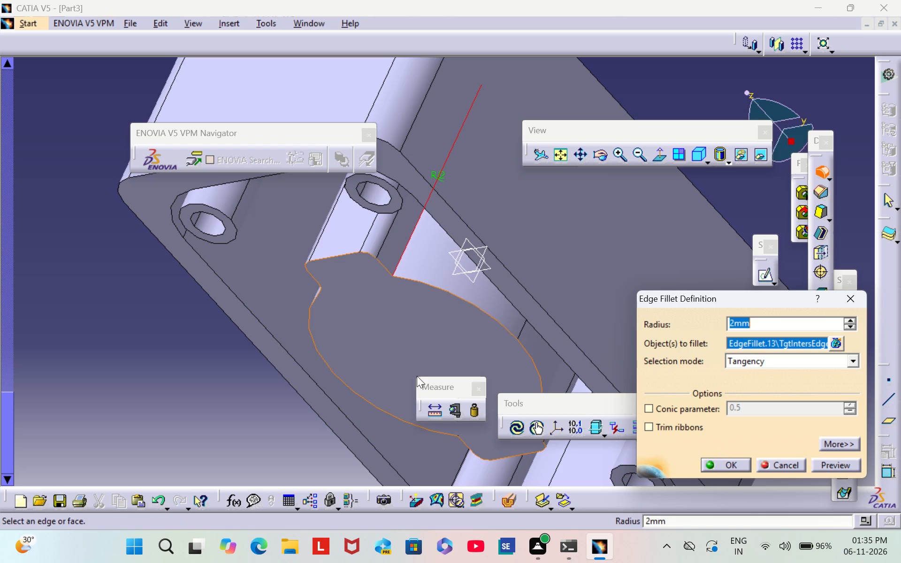
left_click(725, 468)
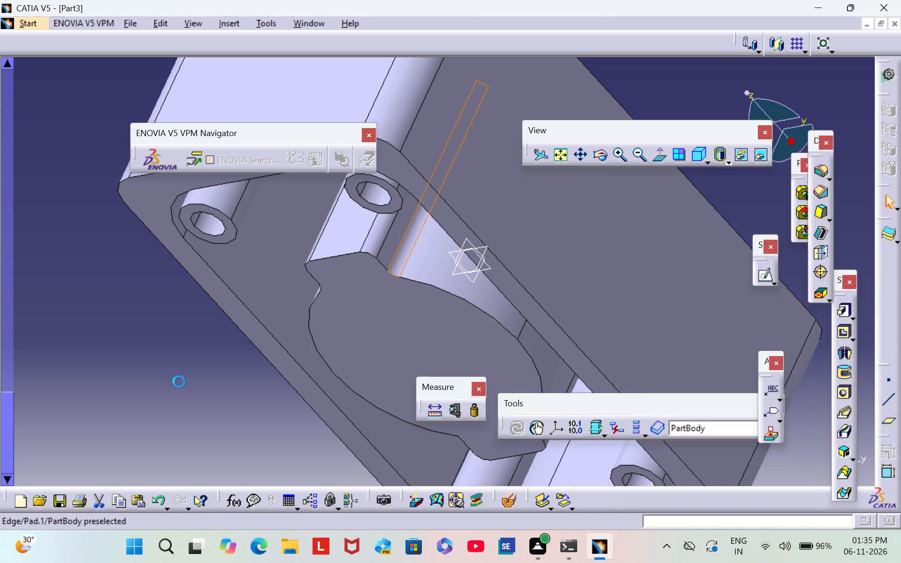
left_click(179, 382)
Apply a 2 mm edge fillet to the block-cylinder junction edge at low z, high y.
scroll(321, 365, "down", 1)
middle_click_drag(328, 367, 301, 267)
right_click_drag(374, 393, 301, 267)
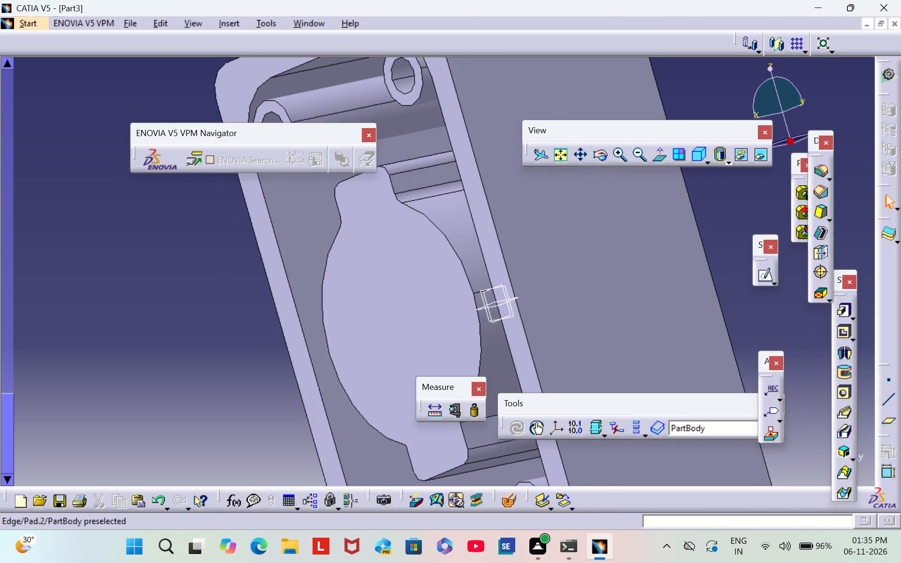
middle_click_drag(443, 362, 413, 245)
middle_click_drag(608, 286, 565, 286)
right_click_drag(609, 284, 565, 286)
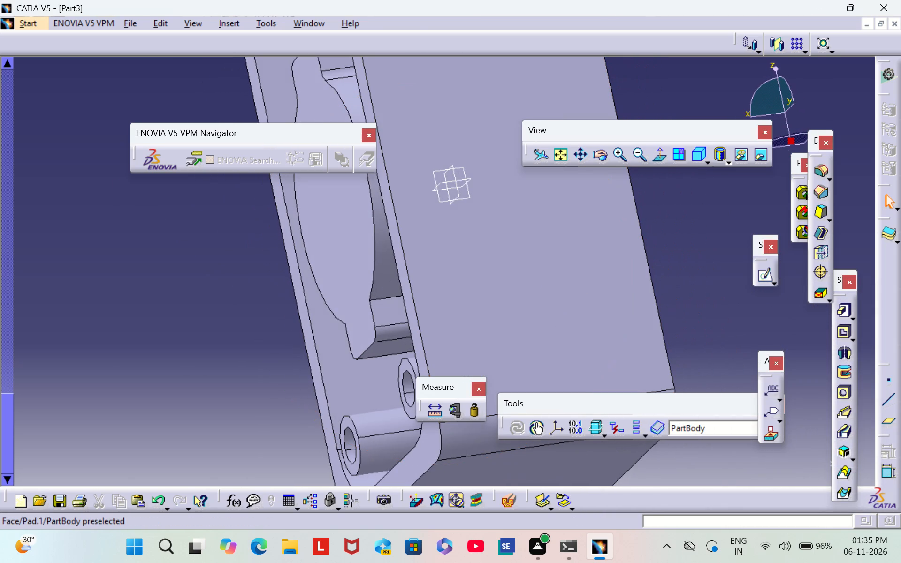
left_click(375, 298)
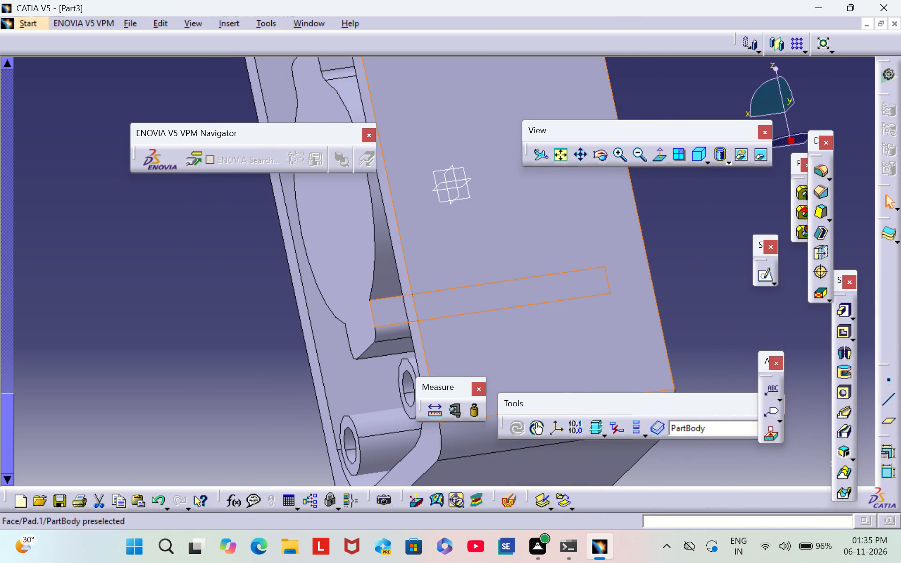
left_click(725, 249)
left_click(376, 299)
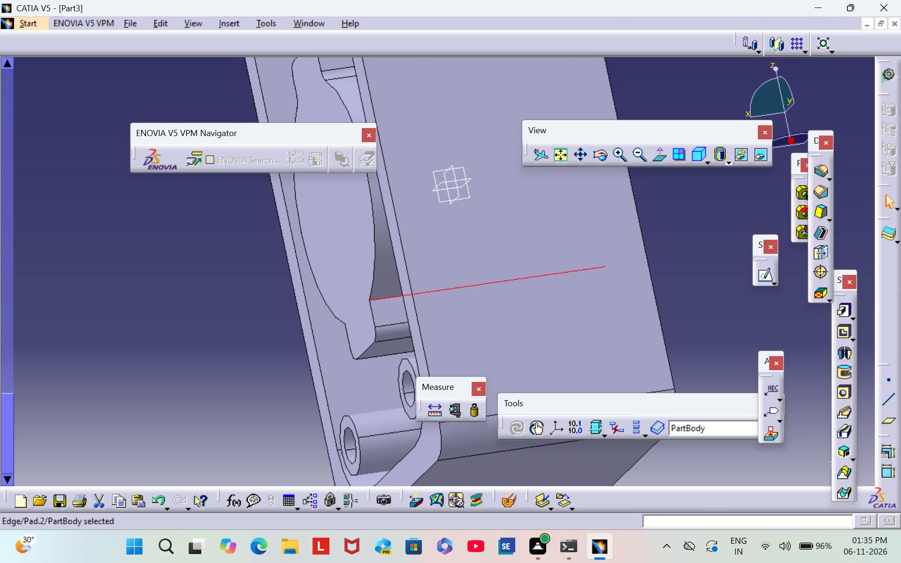
left_click(819, 172)
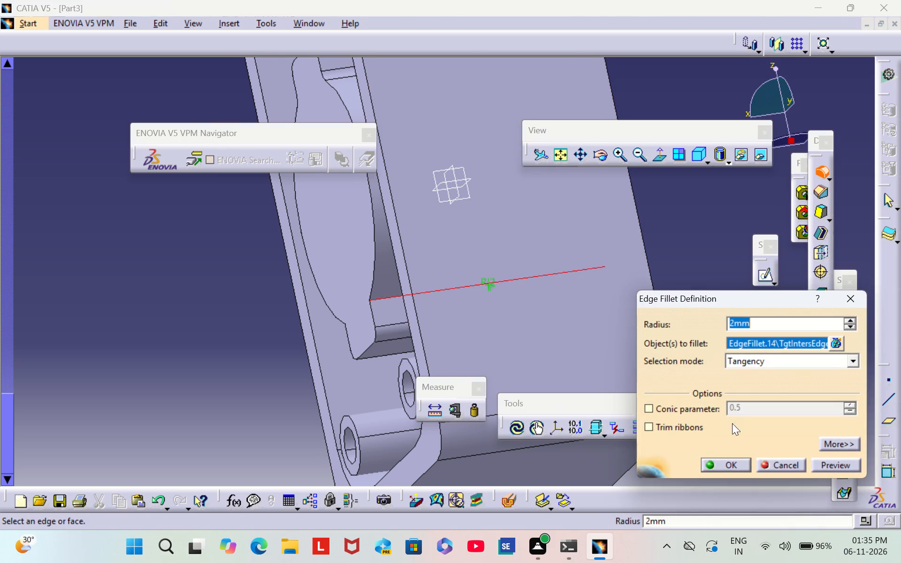
left_click(719, 461)
left_click(743, 287)
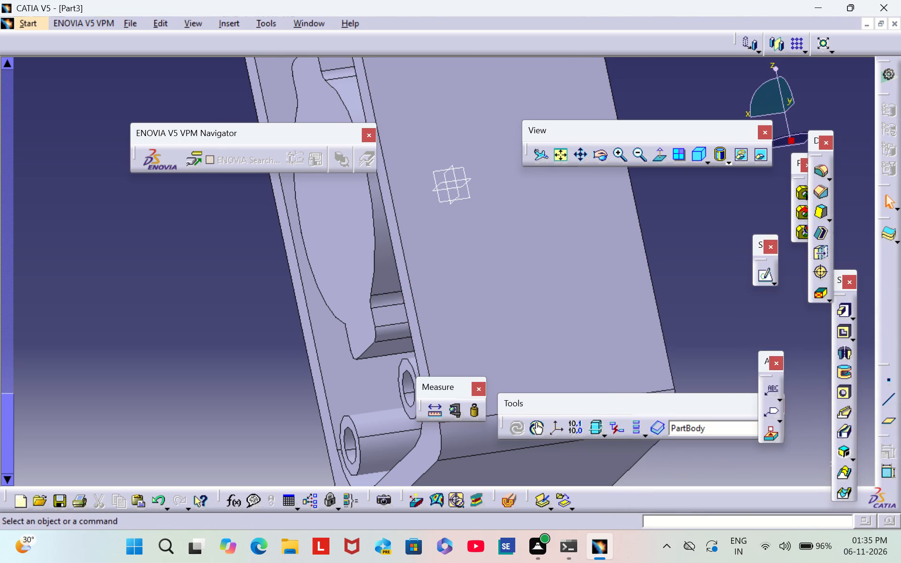
Apply a 2 mm edge fillet to the block-cylinder junction edge at low z, low y.
scroll(254, 363, "down", 2)
middle_click_drag(254, 362, 529, 237)
right_click_drag(254, 362, 529, 237)
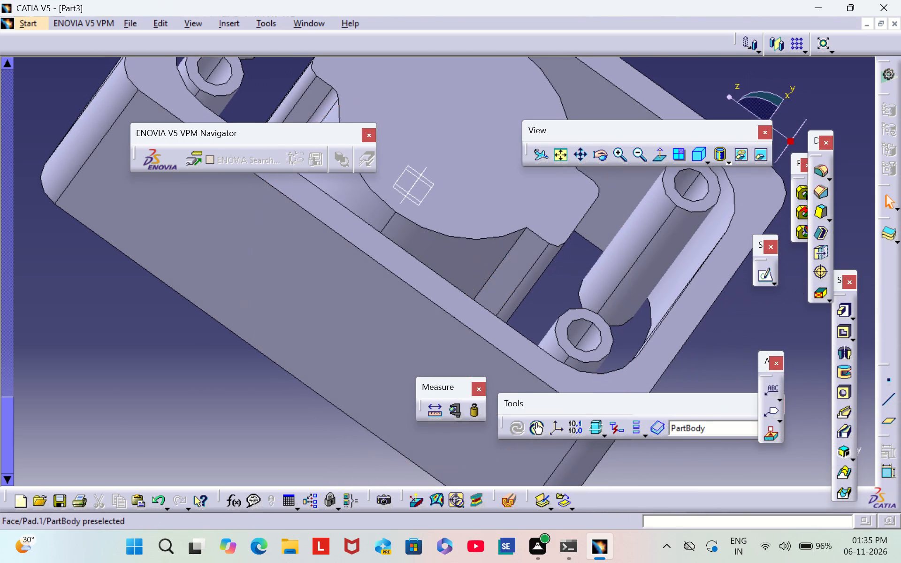
left_click(504, 262)
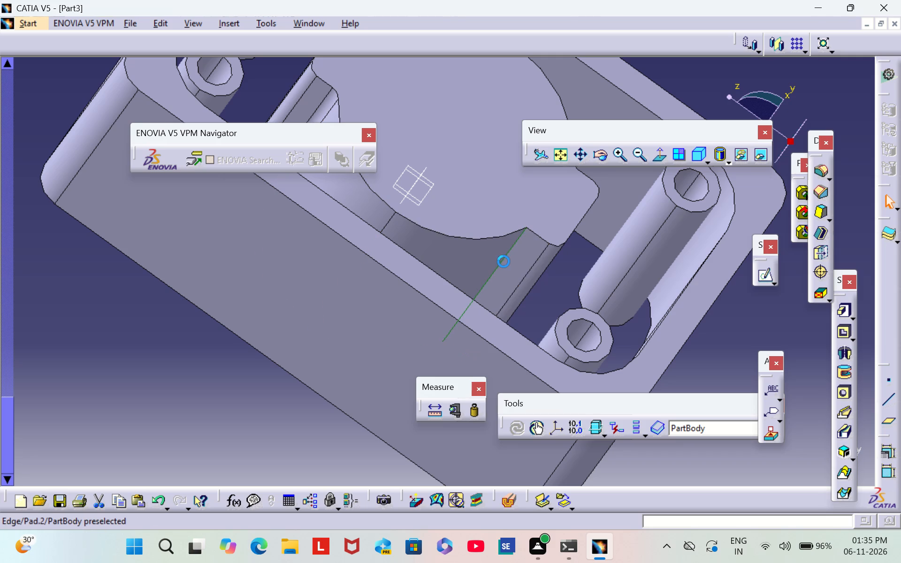
left_click(820, 169)
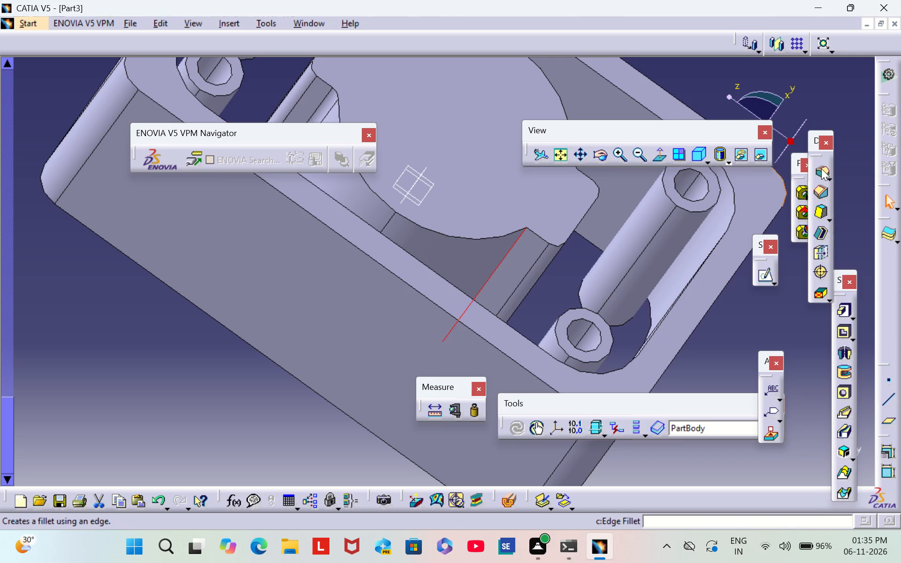
left_click(726, 471)
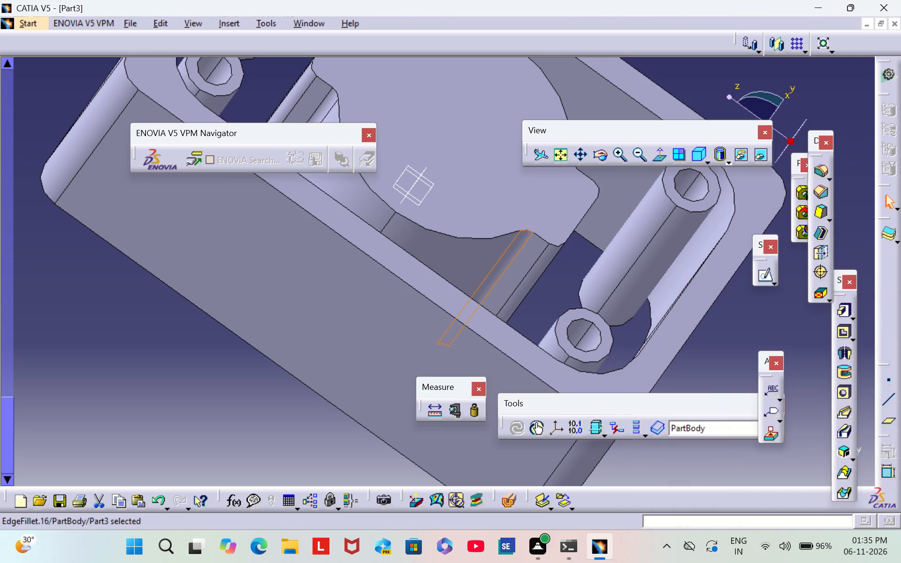
left_click(723, 383)
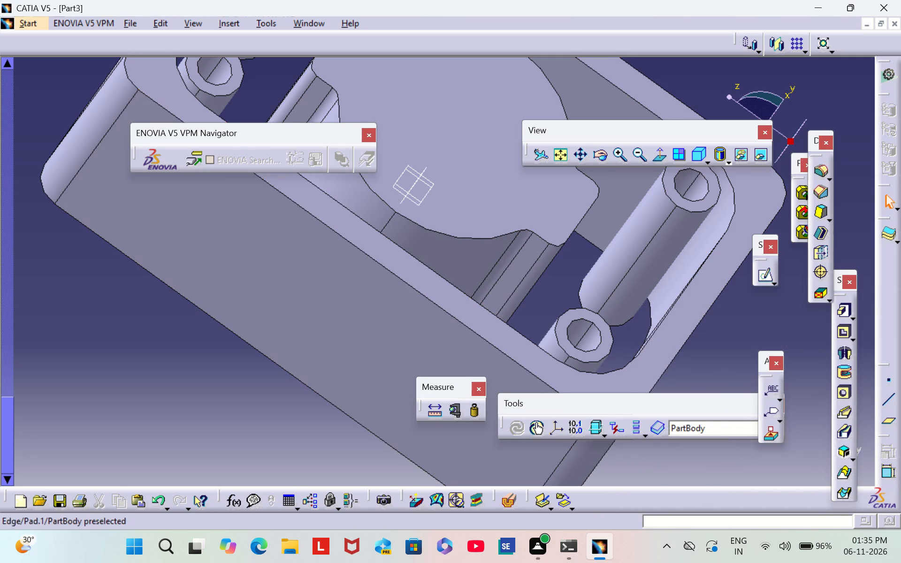
Examine the whole filleted frame part in isometric view and from several other angles.
triple_click(637, 156)
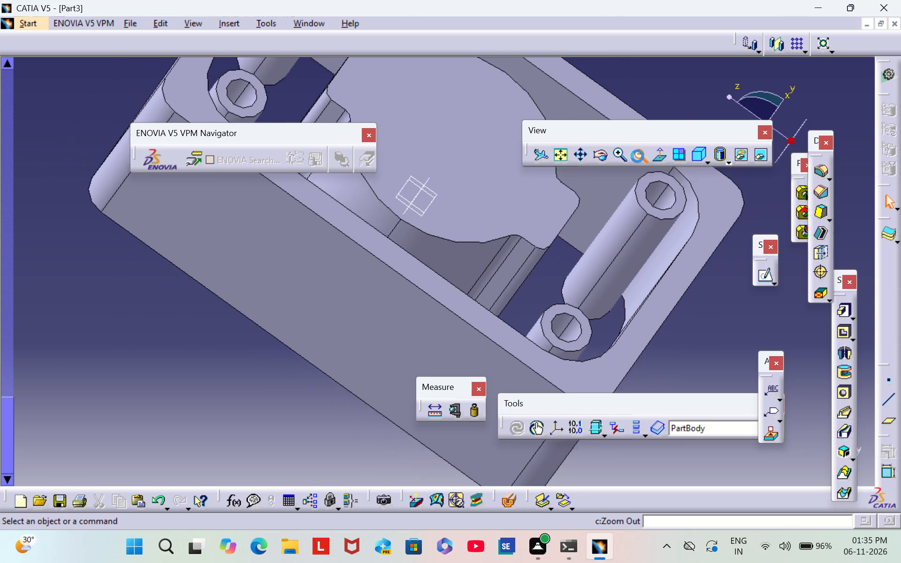
triple_click(637, 156)
triple_click(637, 156)
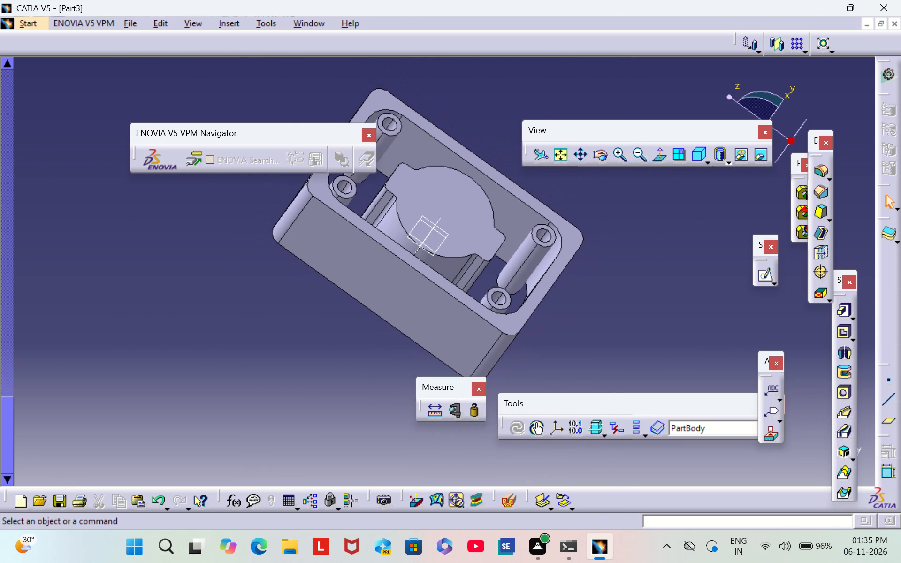
left_click(695, 157)
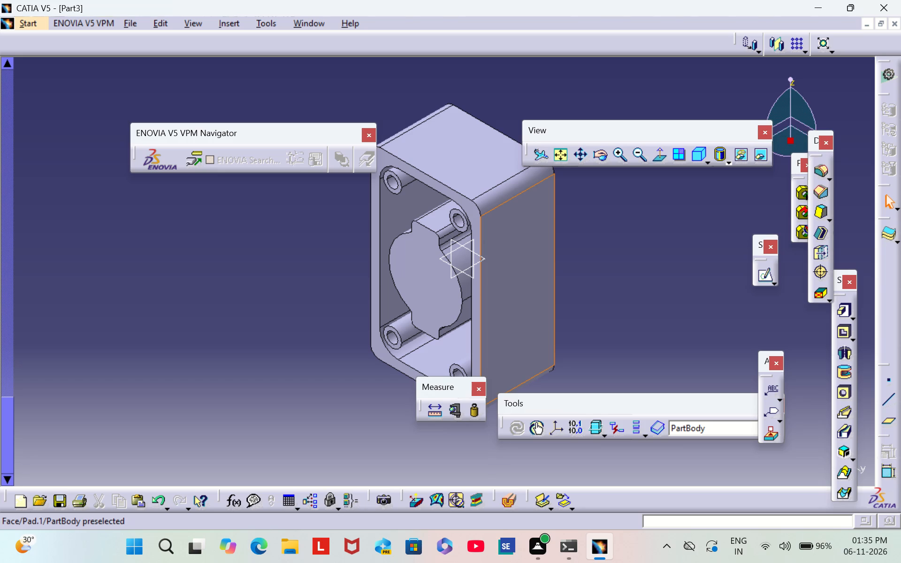
left_click(611, 332)
middle_click_drag(611, 332, 506, 330)
right_click_drag(608, 332, 506, 330)
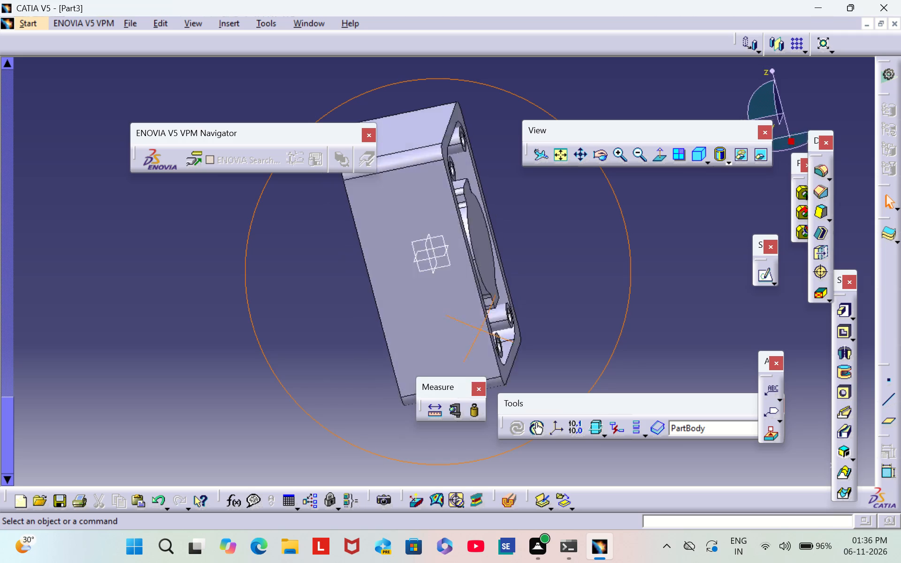
middle_click_drag(506, 330, 725, 314)
right_click_drag(506, 330, 699, 274)
middle_click_drag(728, 313, 699, 274)
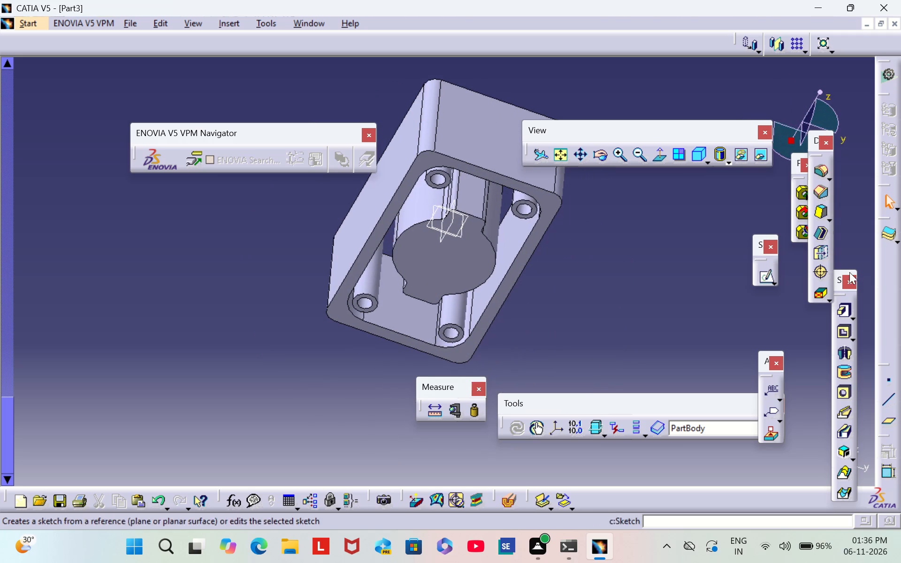
right_click(473, 132)
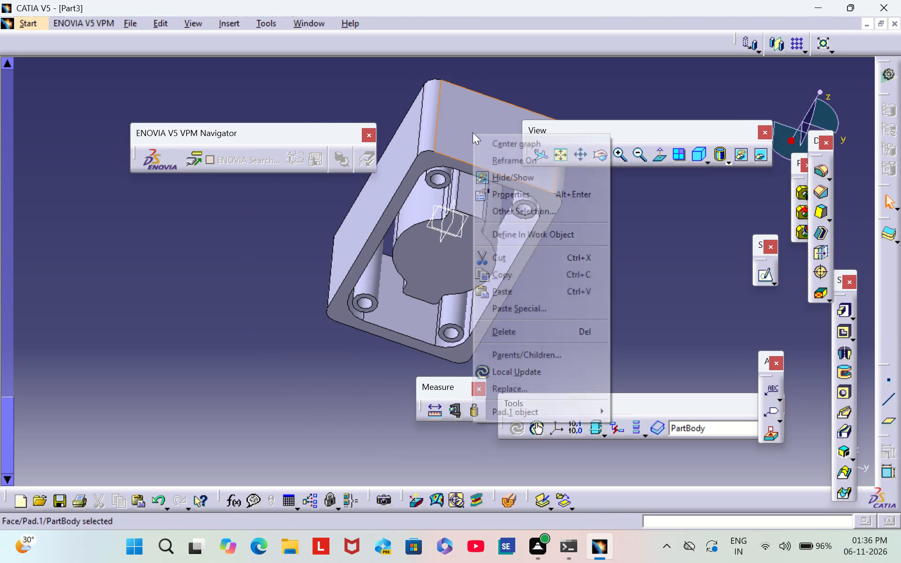
left_click(741, 298)
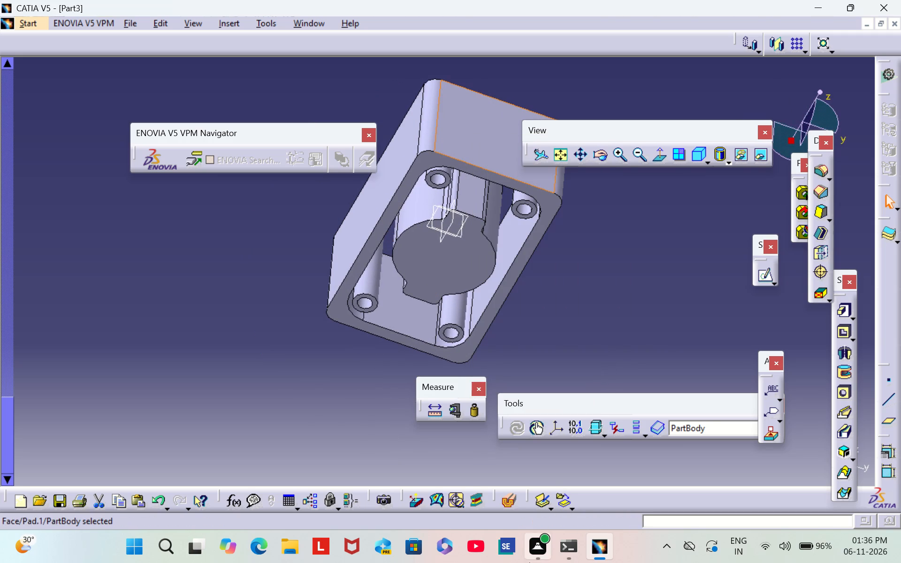
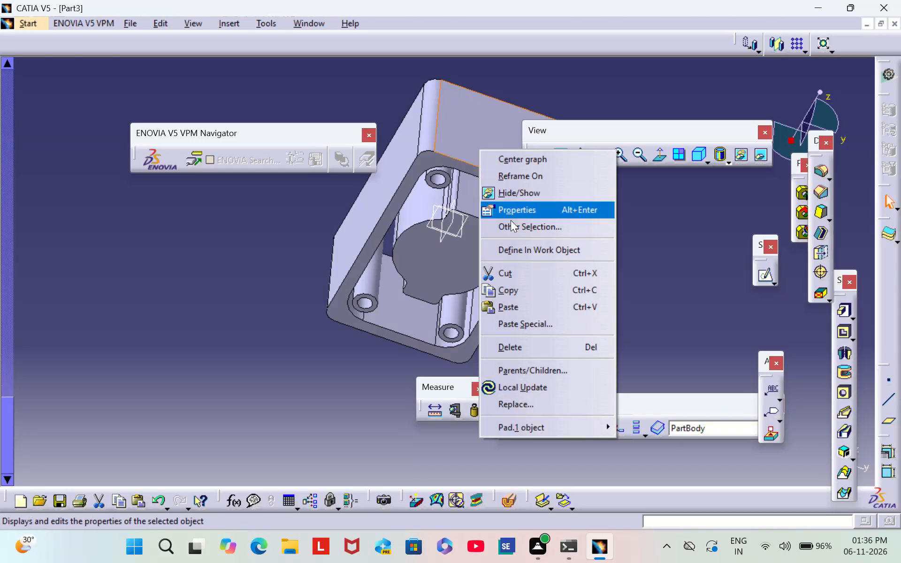
Set the fill colour of the frame's outer short end face at high z to dark red.
left_click(523, 212)
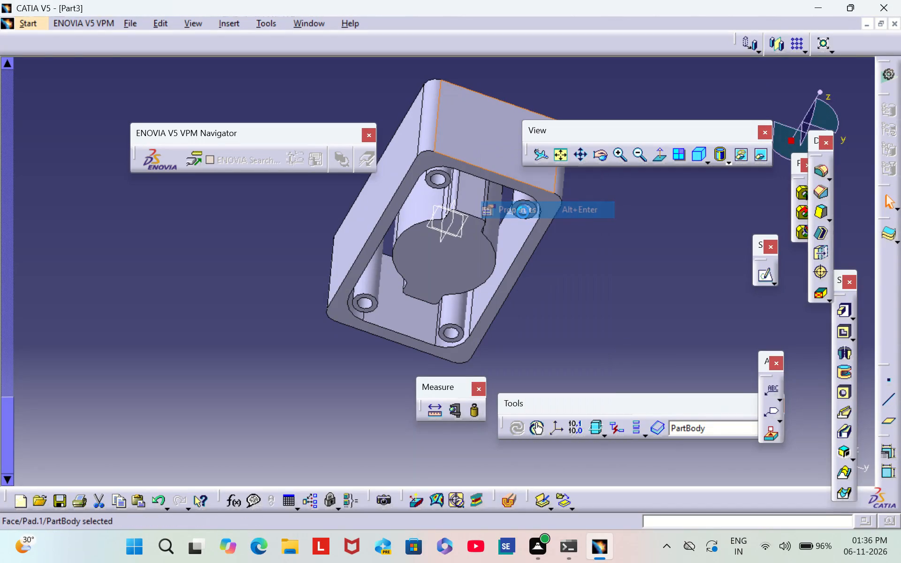
left_click(641, 154)
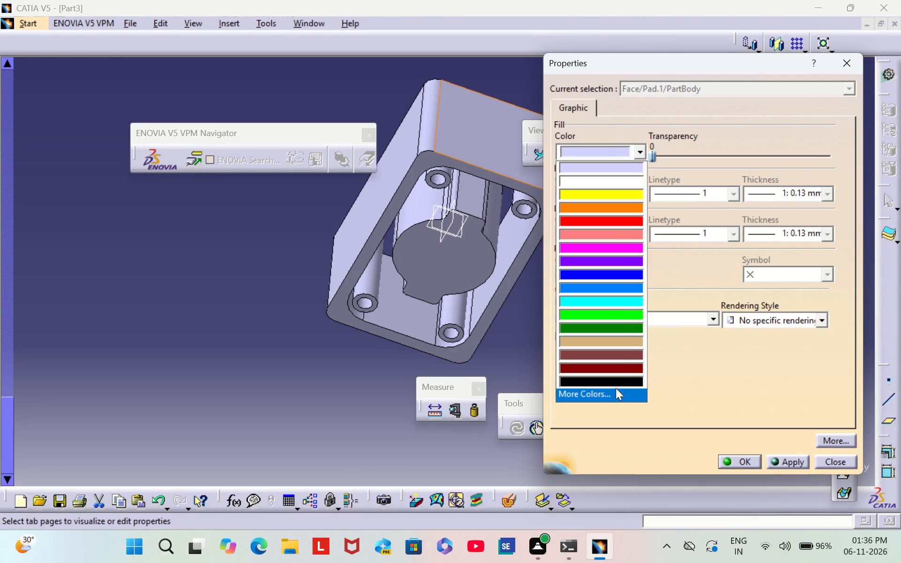
left_click(611, 369)
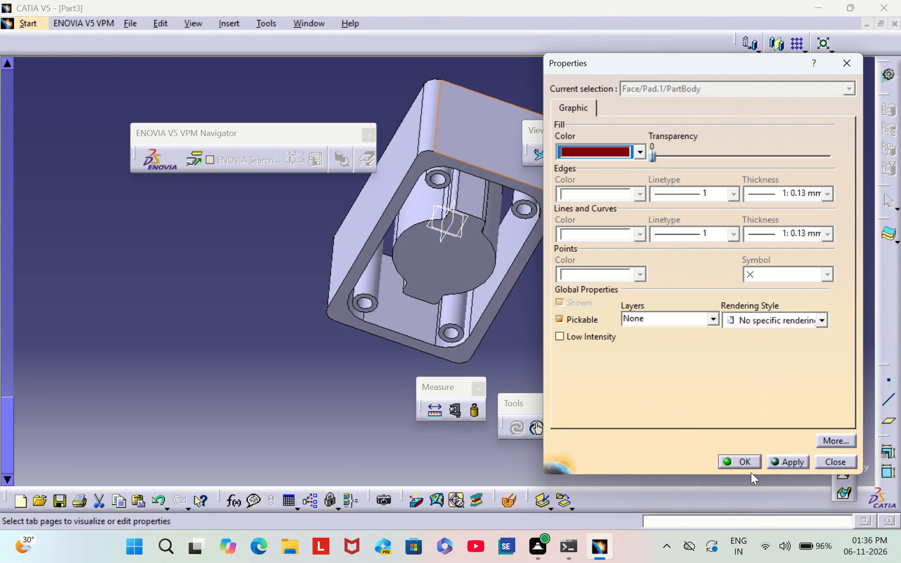
left_click(739, 464)
left_click(678, 322)
Set the fill colour of the frame's outer long side face at high y to dark red.
scroll(640, 263, "down", 2)
middle_click_drag(640, 263, 599, 264)
right_click_drag(639, 263, 599, 264)
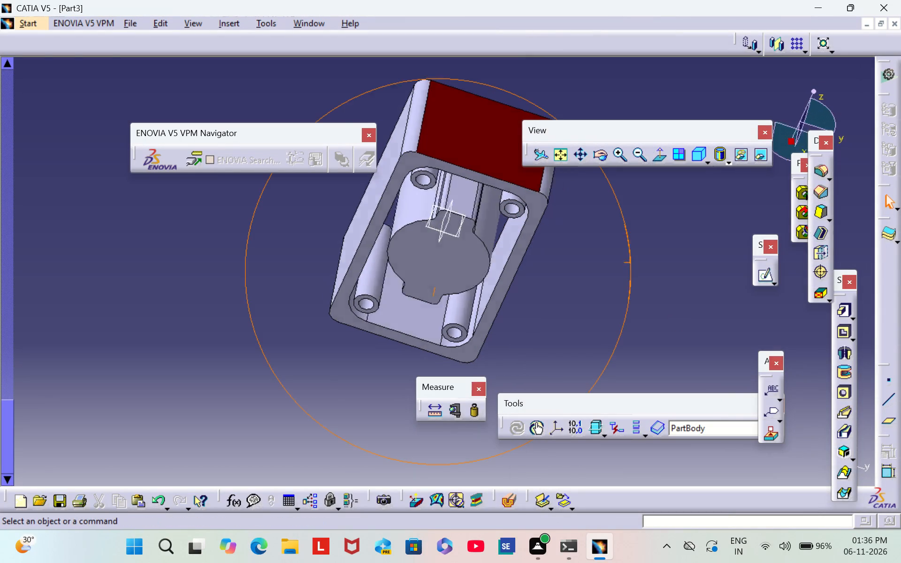
right_click_drag(599, 264, 476, 265)
middle_click_drag(599, 264, 476, 265)
right_click(471, 236)
left_click(543, 304)
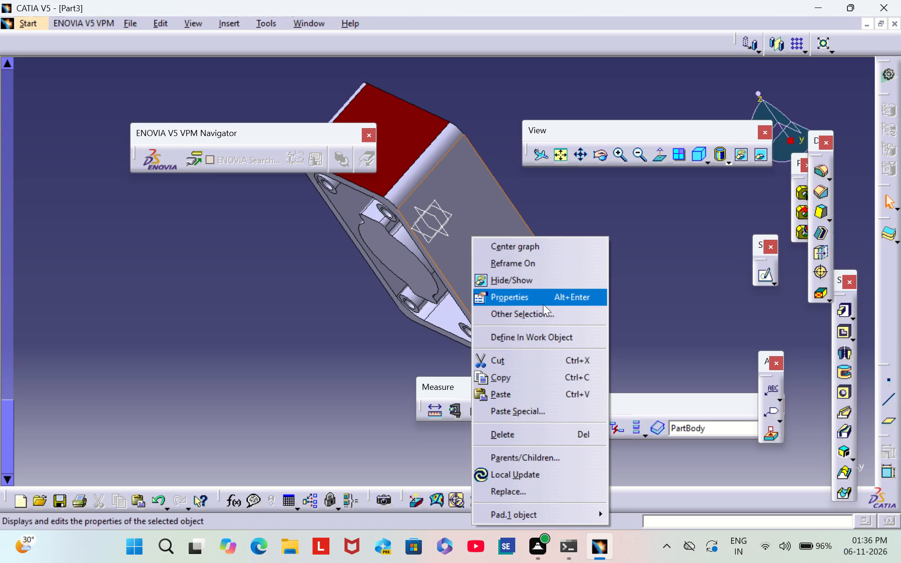
left_click(593, 151)
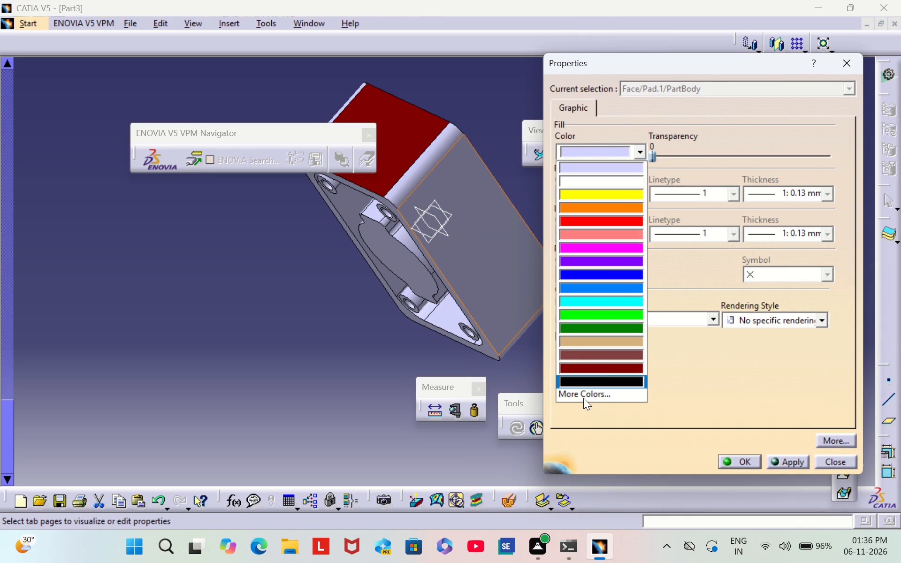
left_click(604, 369)
left_click(744, 463)
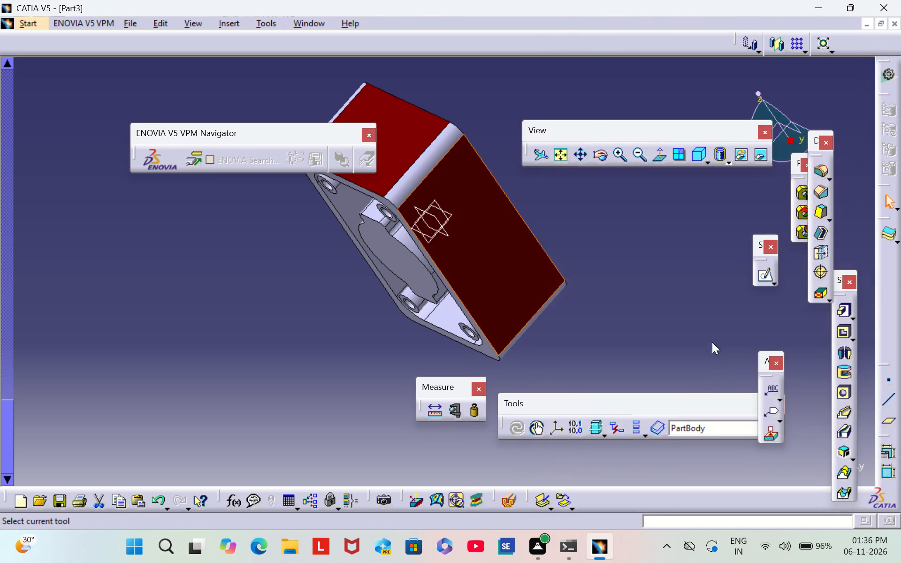
left_click(661, 271)
Set the fill colour of the flat rim face on one open side of the frame to dark red.
middle_click_drag(659, 268, 525, 323)
scroll(643, 268, "down", 1)
right_click_drag(641, 268, 427, 220)
middle_click_drag(524, 323, 503, 306)
middle_click(501, 304)
middle_click_drag(486, 288, 427, 220)
middle_click_drag(458, 101, 561, 312)
middle_click_drag(555, 259, 531, 264)
right_click_drag(551, 259, 531, 264)
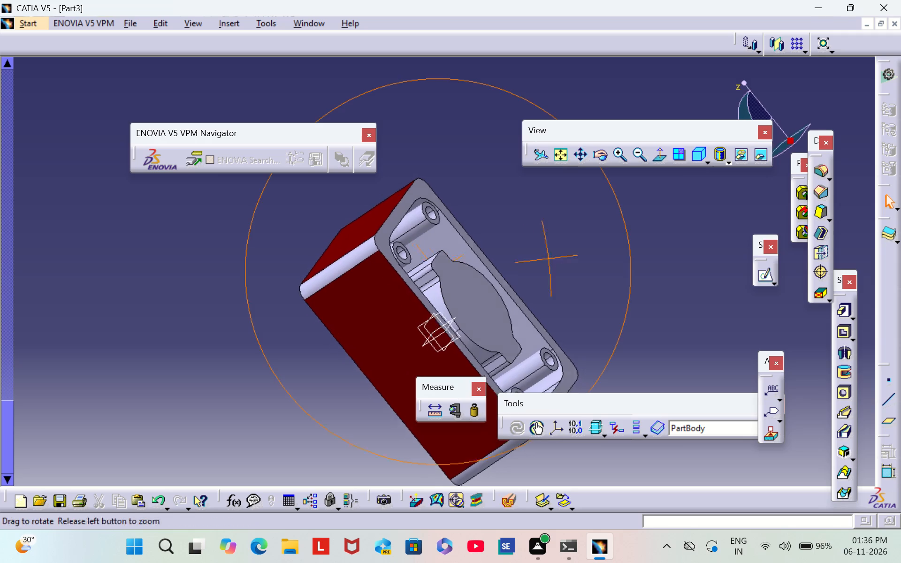
right_click_drag(531, 264, 426, 291)
middle_click_drag(531, 264, 426, 287)
right_click(431, 186)
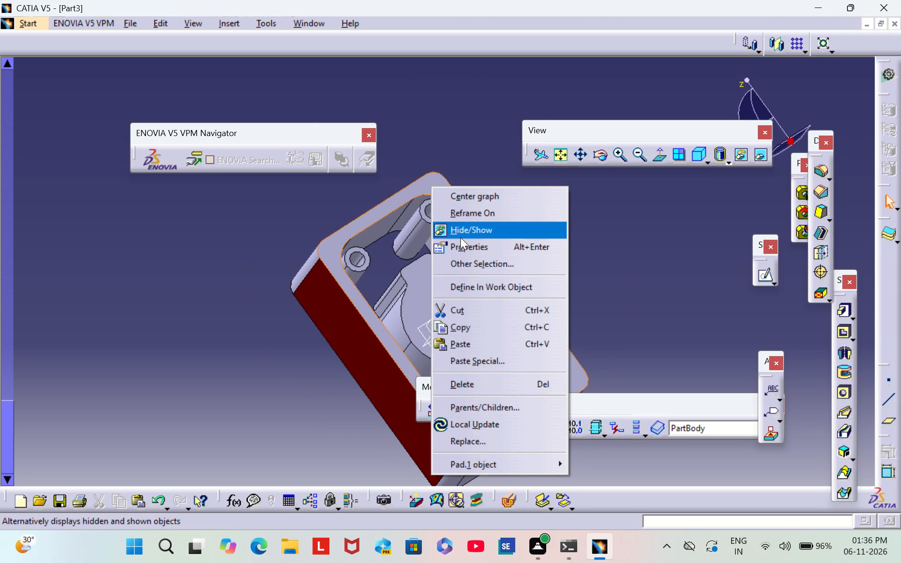
left_click(463, 246)
left_click(580, 147)
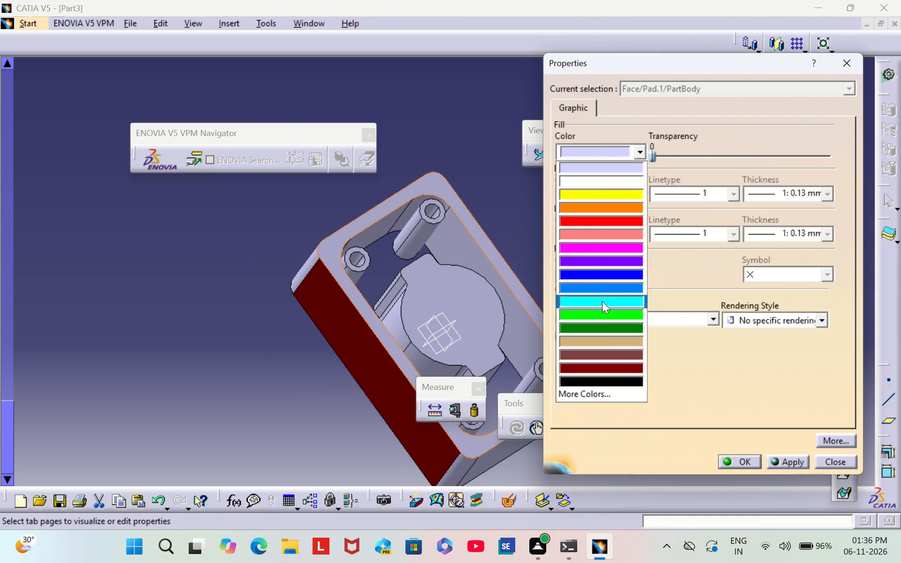
left_click(606, 364)
left_click(738, 467)
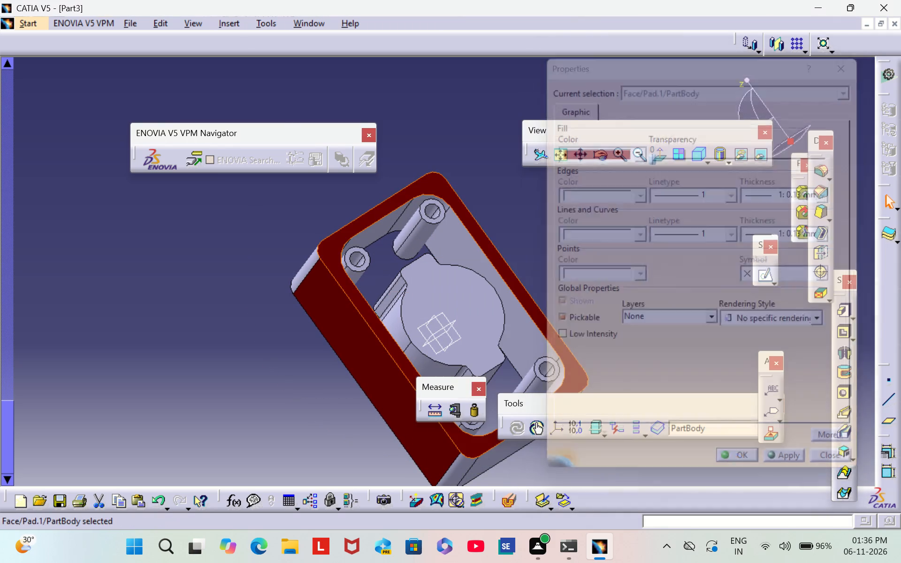
left_click(671, 313)
Set the fill colour of the rim face on the opposite open side of the frame to dark red.
middle_click_drag(671, 312, 416, 283)
scroll(670, 311, "down", 1)
right_click_drag(664, 311, 416, 283)
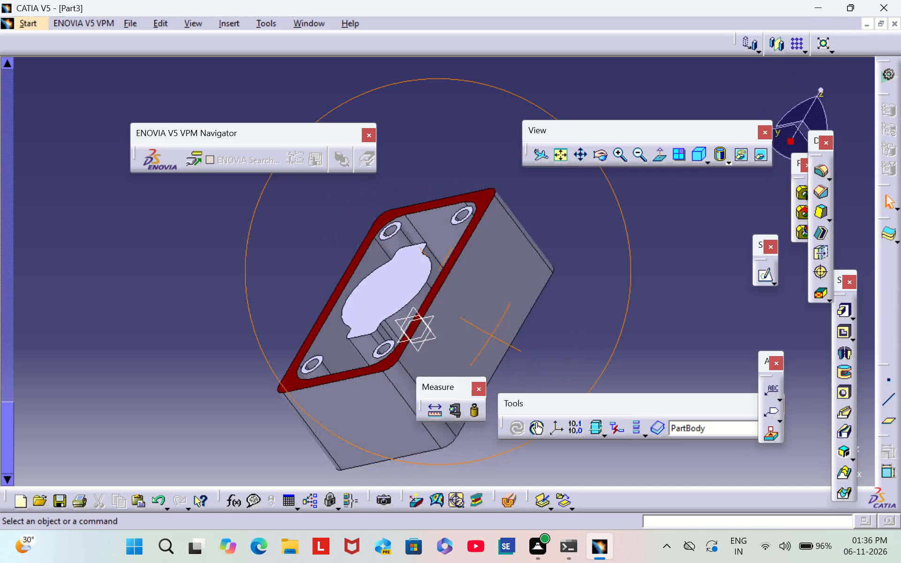
right_click_drag(416, 283, 421, 47)
middle_click_drag(416, 283, 421, 47)
right_click(409, 183)
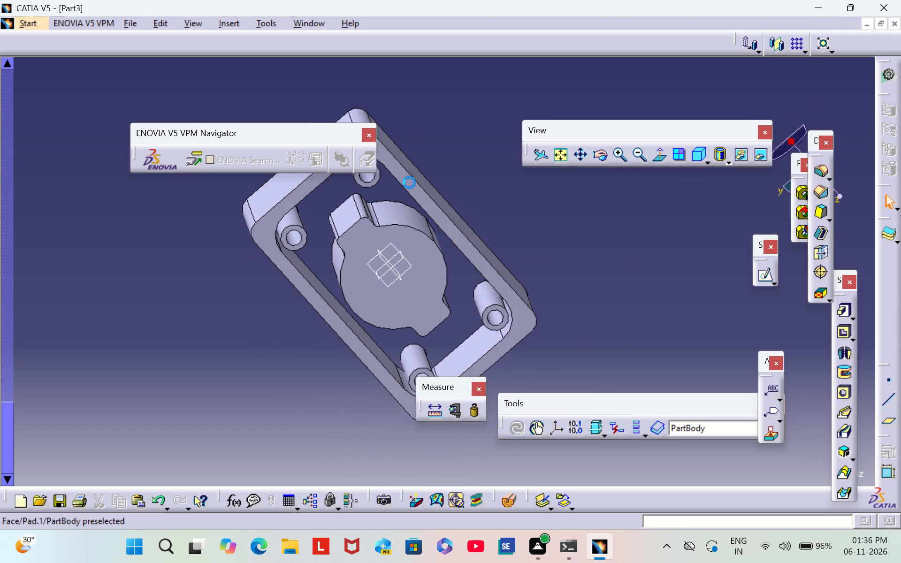
left_click(440, 238)
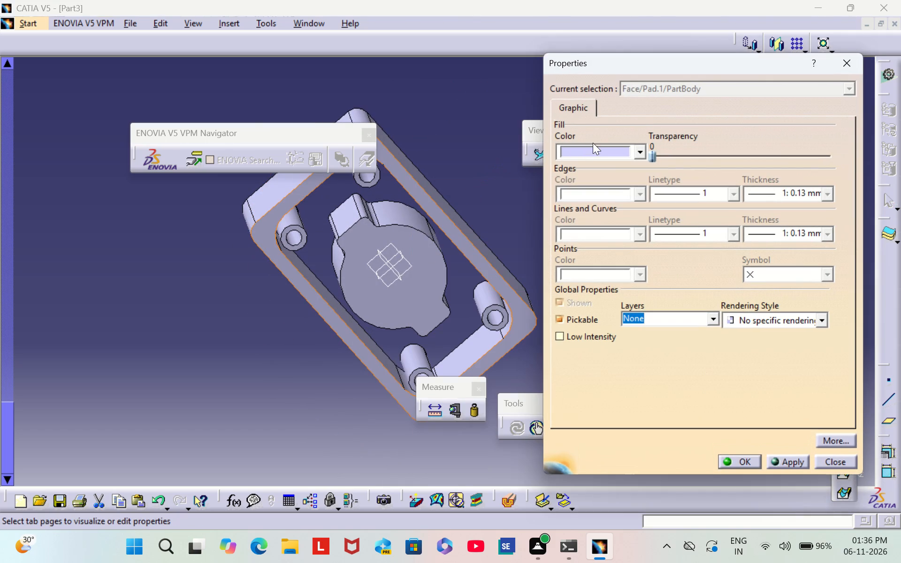
left_click(592, 155)
left_click(607, 369)
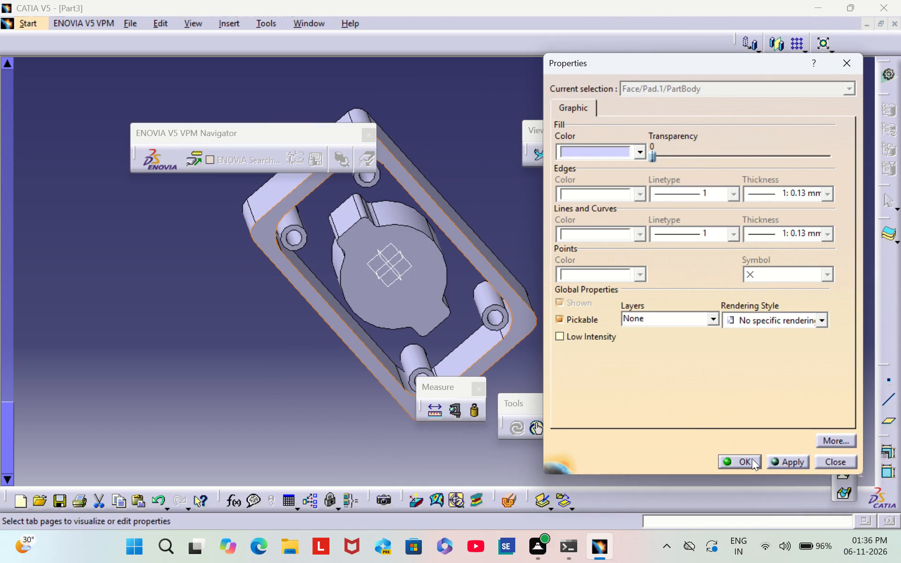
left_click(741, 463)
left_click(588, 238)
Set the fill colour of the frame's other outer long side face, at low y, to dark red.
middle_click_drag(588, 236, 575, 245)
scroll(588, 236, "down", 1)
right_click_drag(588, 236, 575, 245)
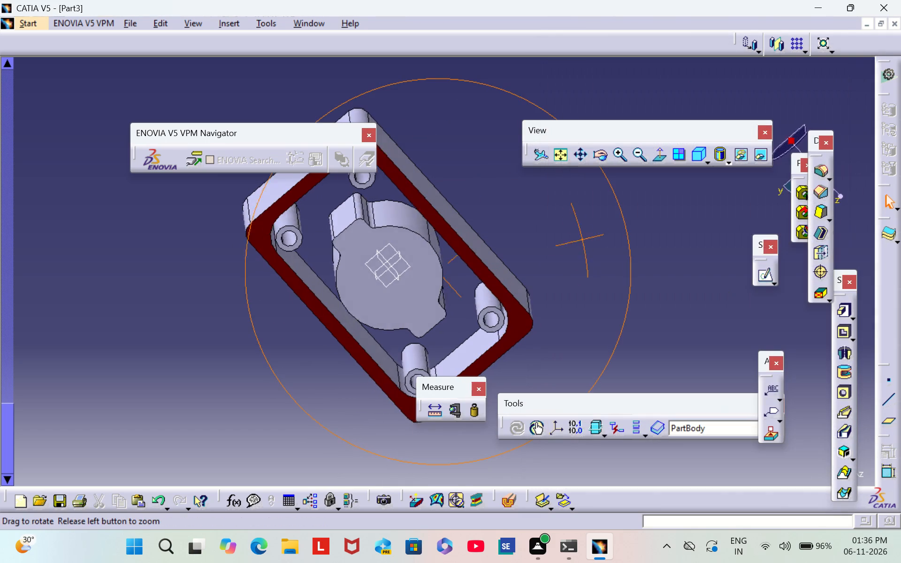
middle_click_drag(575, 245, 458, 291)
right_click_drag(575, 245, 458, 291)
right_click(444, 227)
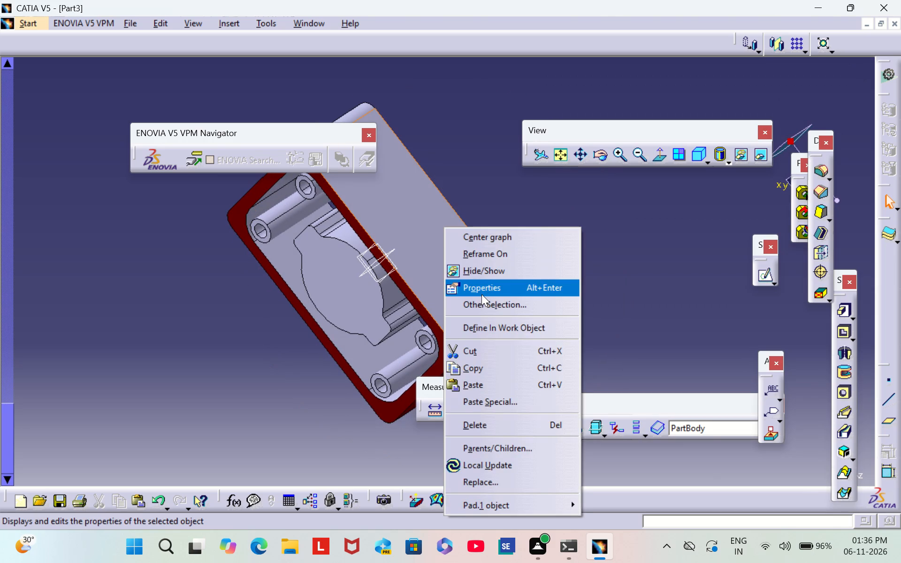
left_click(481, 293)
left_click(604, 152)
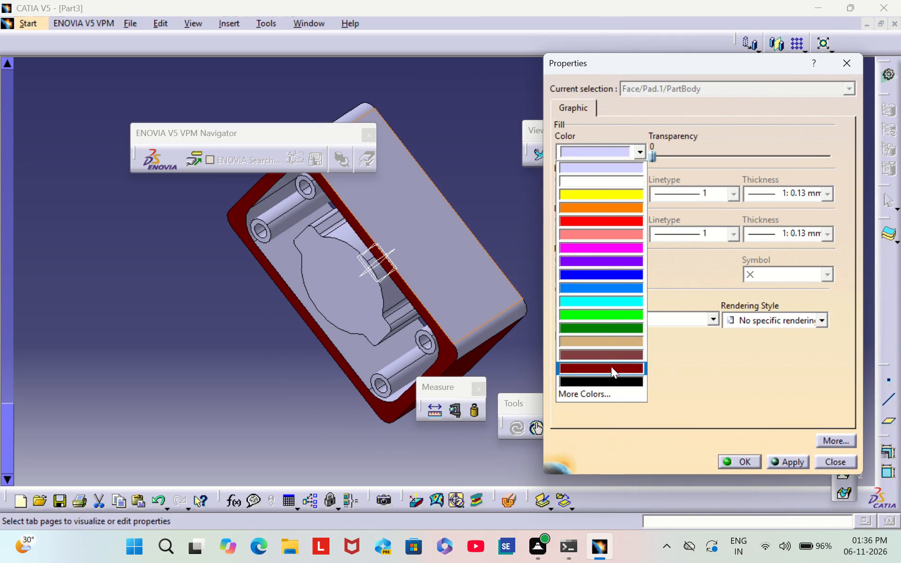
left_click(611, 368)
left_click(741, 460)
left_click(595, 250)
Colour the outer corner fillet face between the high-z end and the low-y long side dark red.
middle_click_drag(596, 248, 484, 212)
right_click_drag(596, 248, 484, 212)
right_click(466, 298)
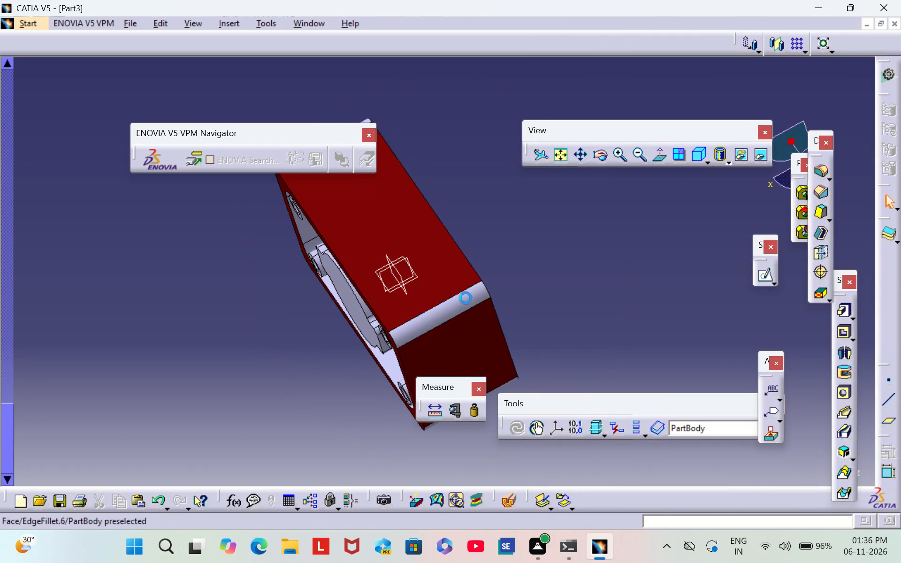
left_click(521, 66)
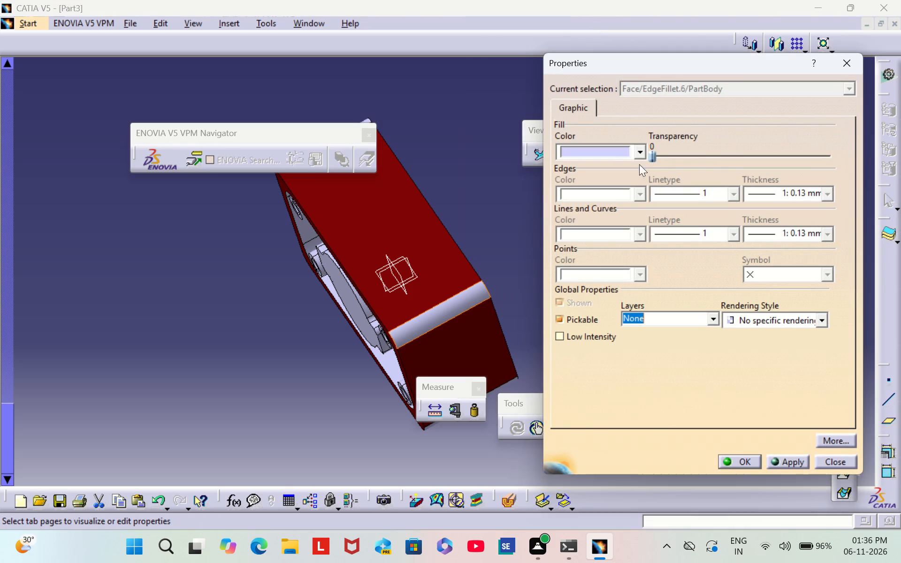
left_click(633, 158)
left_click(624, 365)
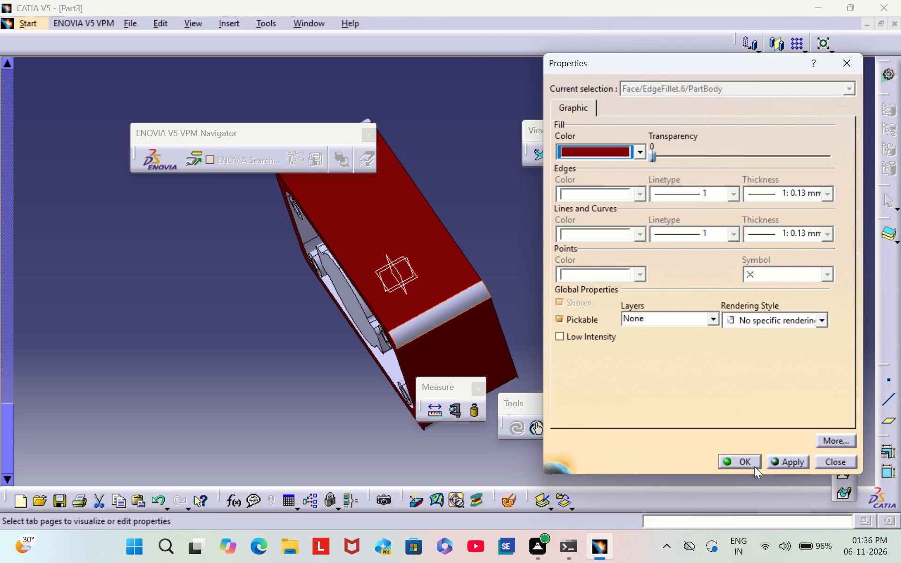
left_click(750, 462)
left_click(590, 273)
Set the fill colour of the frame's remaining outer short end face, at low z, to dark red.
middle_click_drag(516, 198, 662, 305)
scroll(516, 198, "down", 1)
right_click_drag(519, 205, 662, 305)
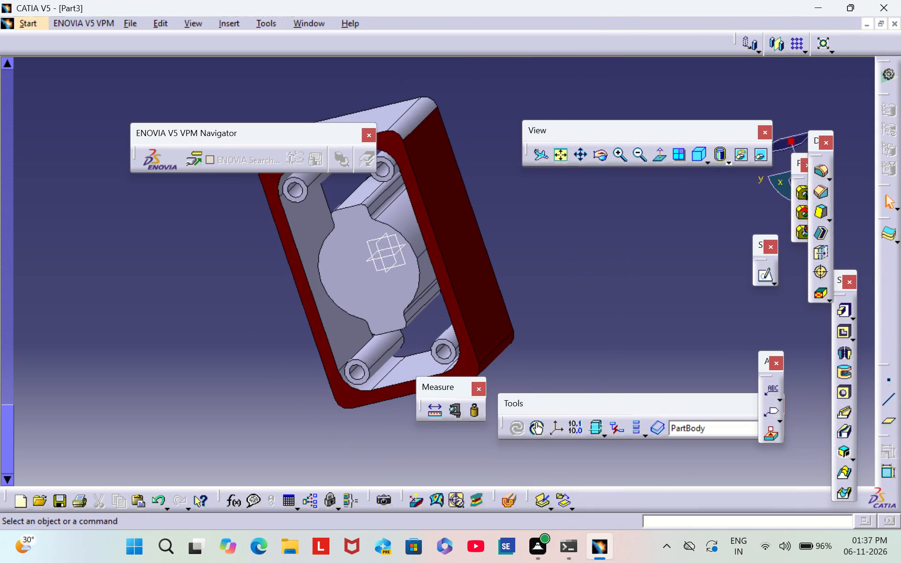
middle_click_drag(548, 198, 702, 364)
middle_click_drag(445, 166, 516, 268)
scroll(445, 166, "down", 1)
right_click_drag(447, 172, 516, 268)
scroll(510, 258, "down", 1)
right_click_drag(516, 268, 516, 269)
scroll(516, 274, "up", 1)
middle_click_drag(501, 270, 537, 96)
right_click(483, 171)
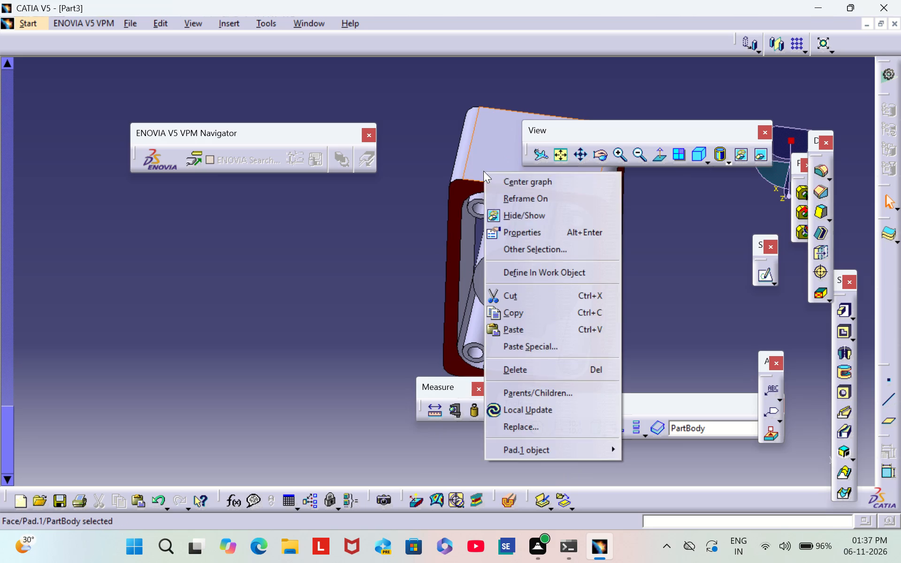
left_click(548, 230)
left_click(628, 154)
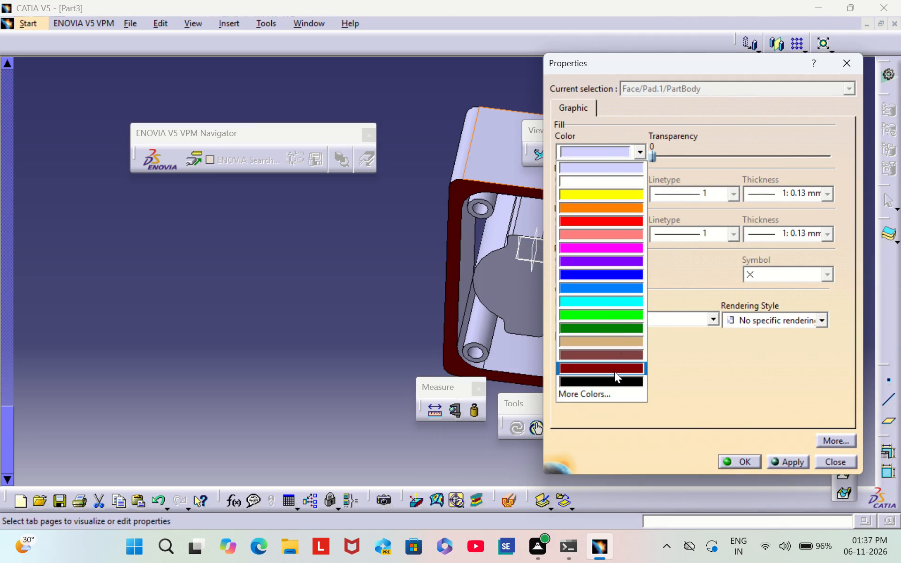
left_click(614, 371)
left_click(741, 462)
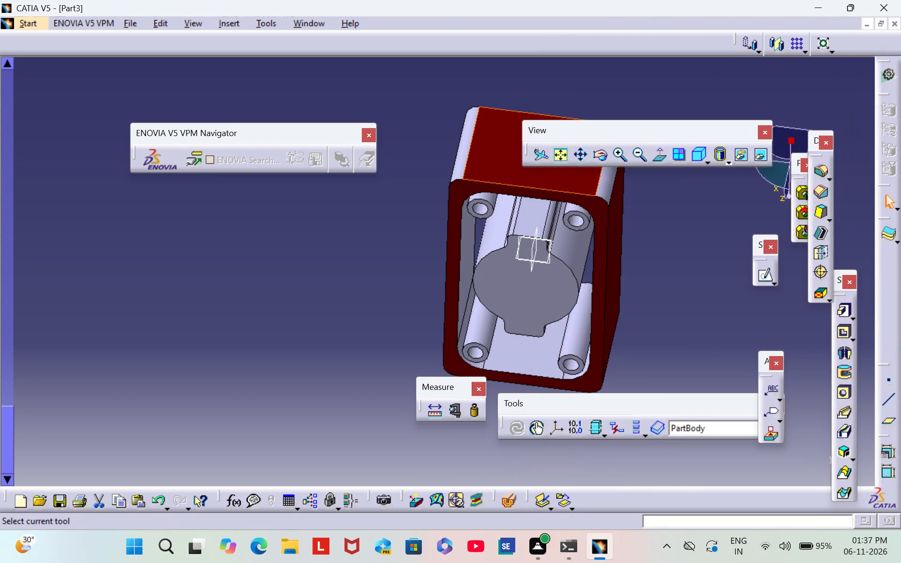
left_click(697, 324)
Colour the outer corner fillet face between the low-z end and the high-y long side dark red.
scroll(419, 243, "down", 2)
middle_click_drag(419, 243, 535, 308)
right_click_drag(419, 243, 535, 308)
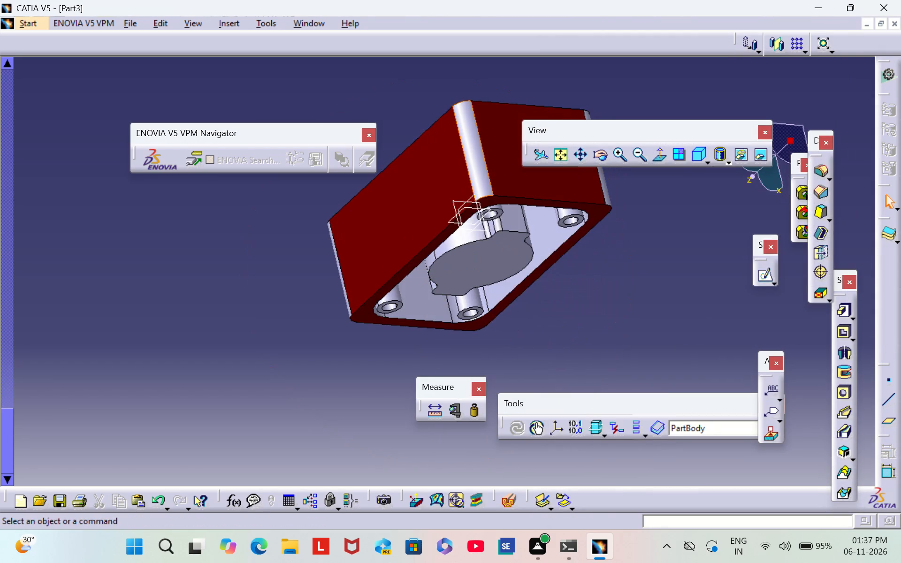
right_click(472, 165)
left_click(537, 228)
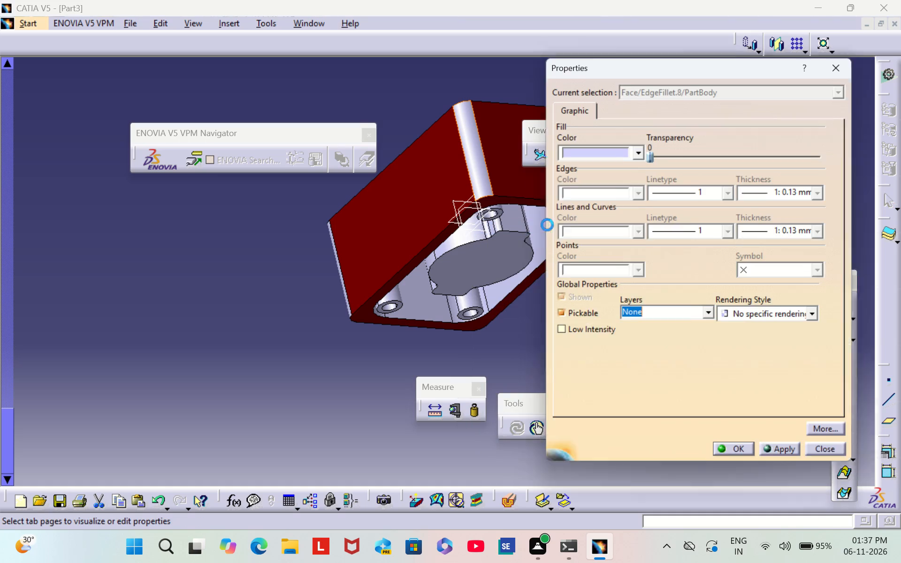
left_click(602, 152)
left_click(626, 367)
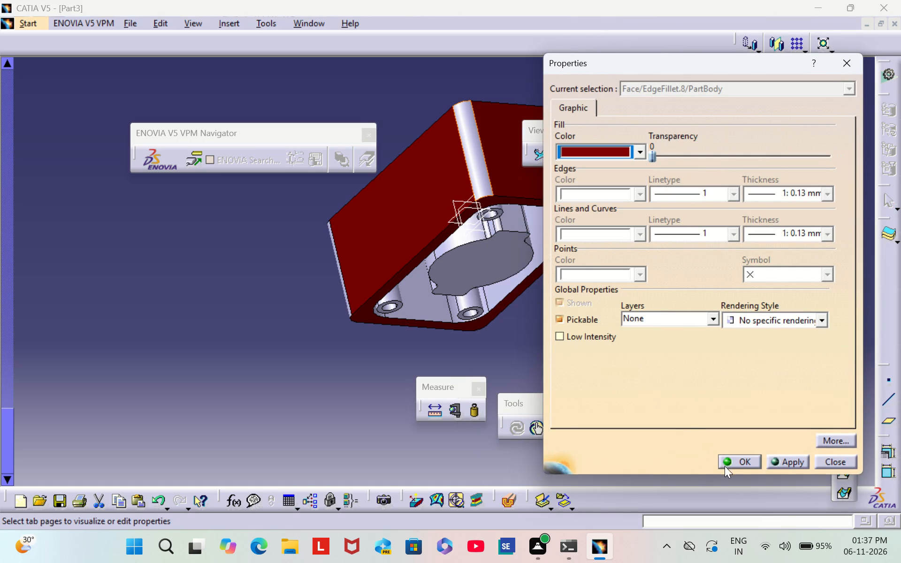
left_click(740, 457)
left_click(662, 317)
Colour the outer corner fillet face between the low-z end and the low-y long side dark red.
middle_click_drag(662, 310, 464, 315)
scroll(662, 309, "down", 1)
right_click_drag(661, 308, 464, 315)
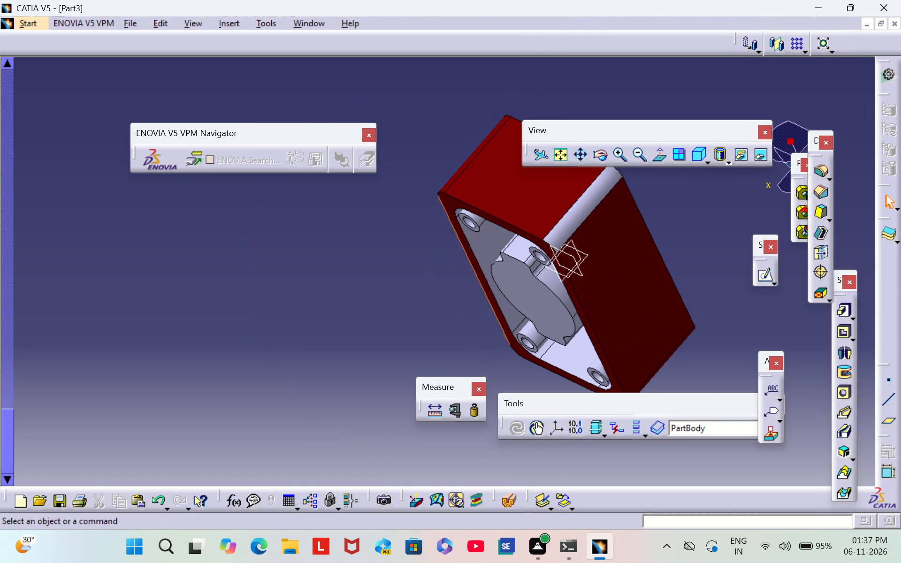
right_click(573, 209)
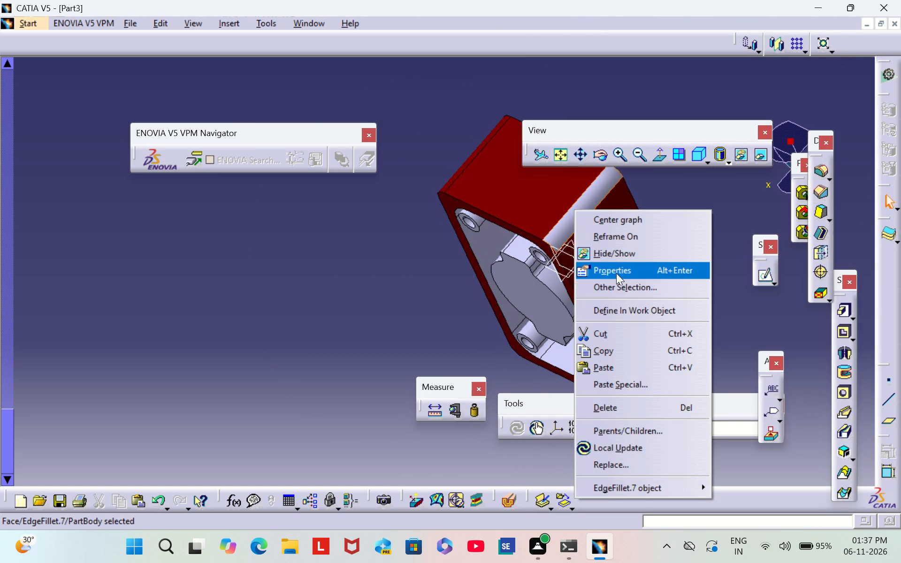
left_click(617, 272)
left_click(583, 148)
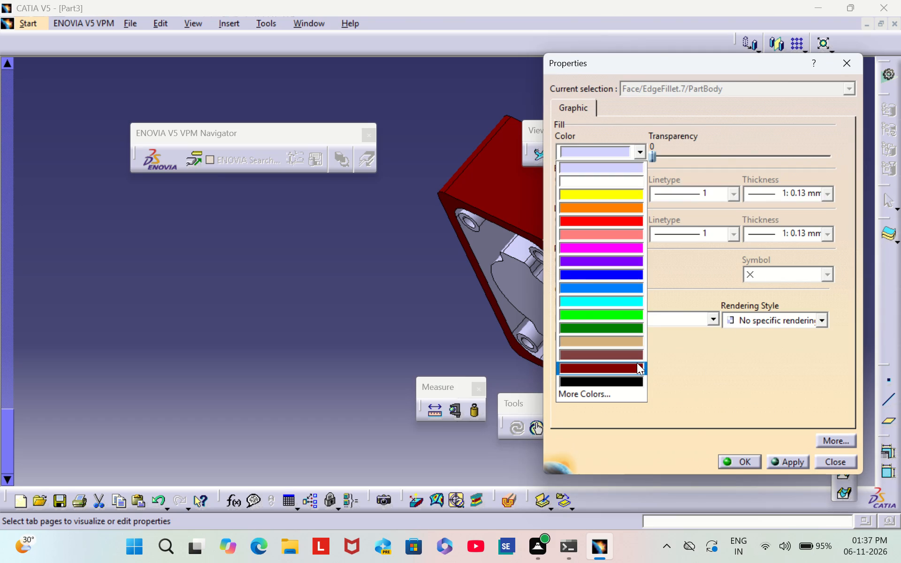
left_click(637, 363)
left_click(736, 462)
left_click(394, 303)
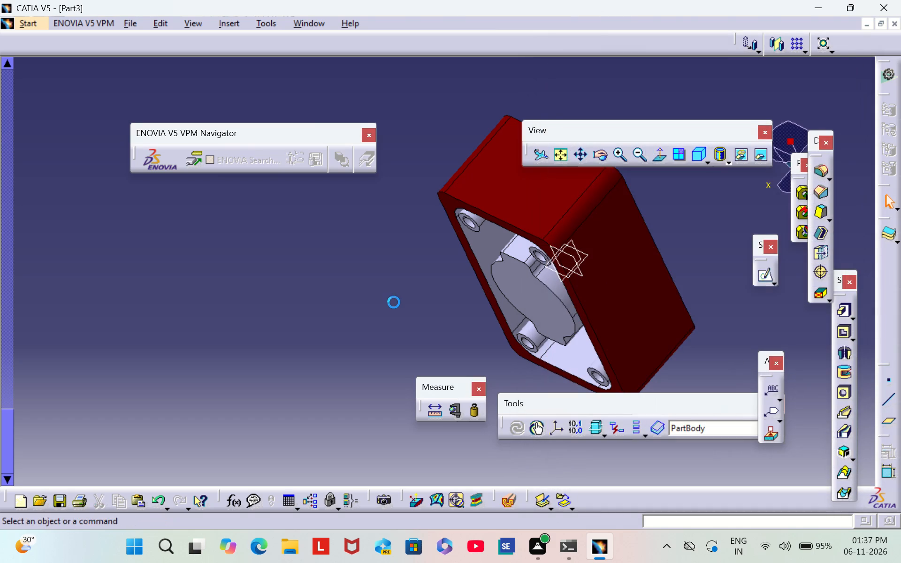
Colour the outer corner fillet face between the high-z end and the high-y long side dark red.
middle_click_drag(402, 294, 661, 235)
scroll(402, 294, "down", 1)
right_click_drag(422, 298, 660, 235)
middle_click_drag(504, 344, 547, 321)
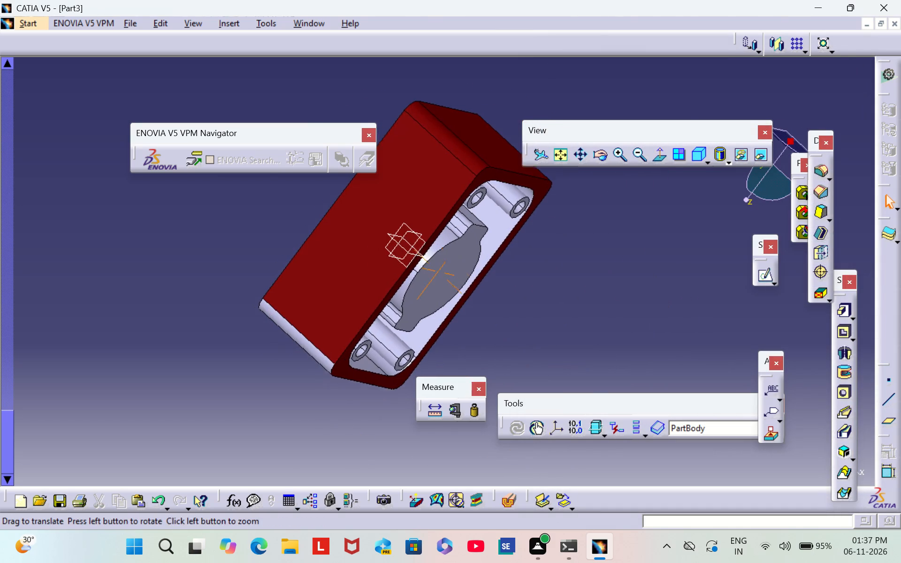
middle_click_drag(547, 321, 673, 279)
scroll(432, 326, "down", 1)
middle_click_drag(432, 326, 524, 218)
right_click_drag(433, 320, 523, 218)
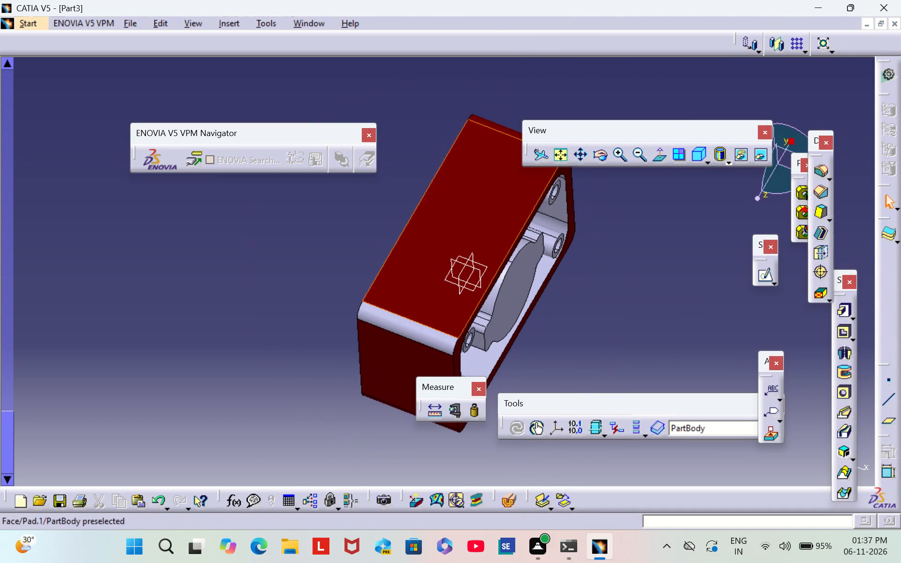
right_click(406, 330)
left_click(466, 97)
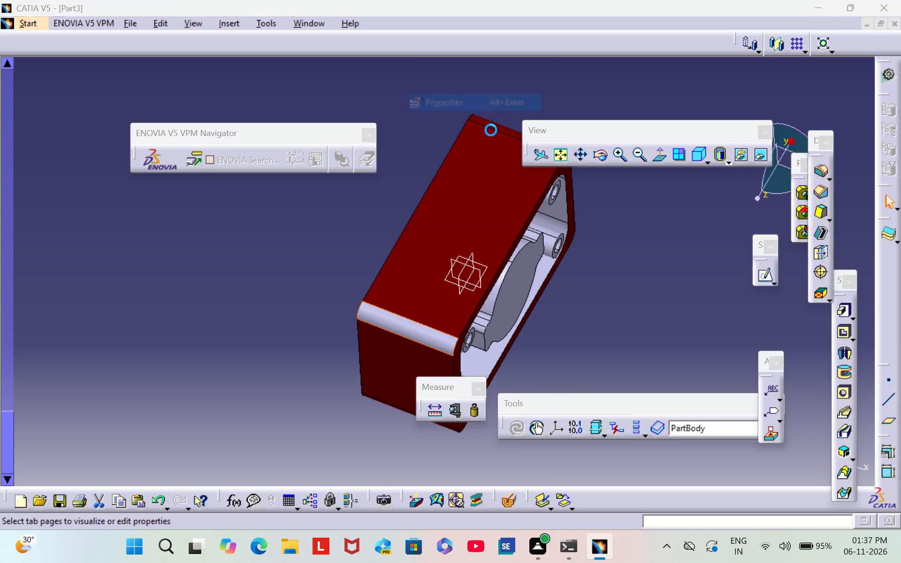
left_click(589, 152)
left_click(609, 360)
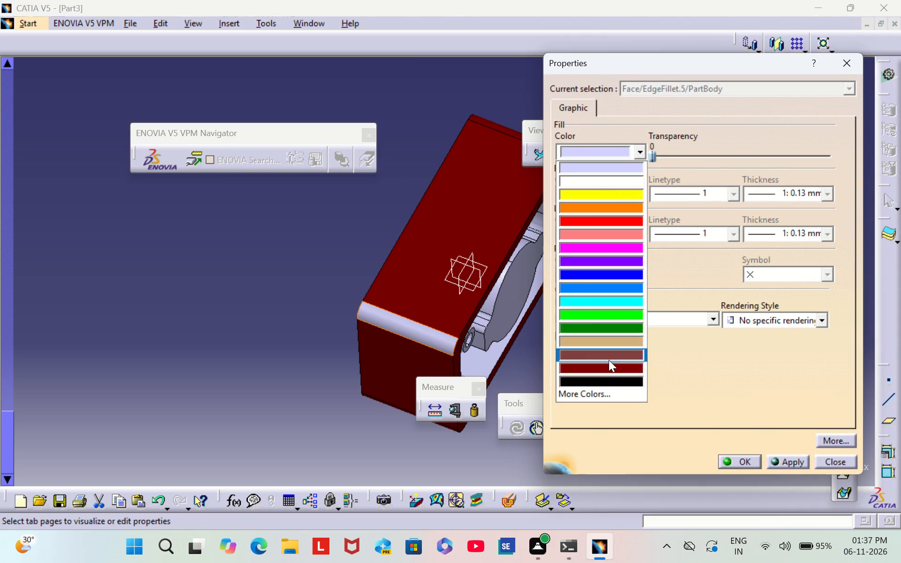
left_click(618, 152)
left_click(627, 368)
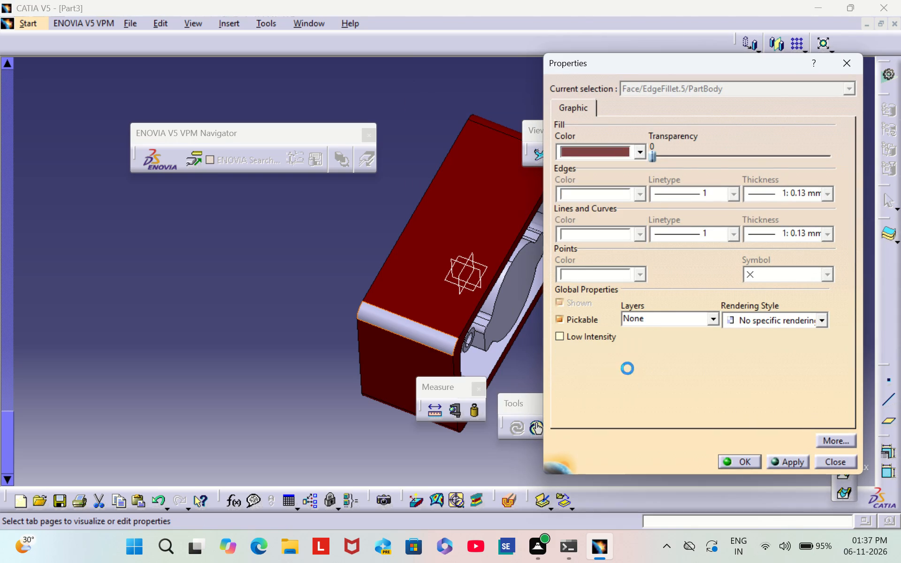
left_click(729, 462)
left_click(660, 350)
Set the fill colour of the central block and cylinder's end face on one open side to dark red.
middle_click_drag(658, 340, 578, 338)
right_click_drag(657, 339, 578, 338)
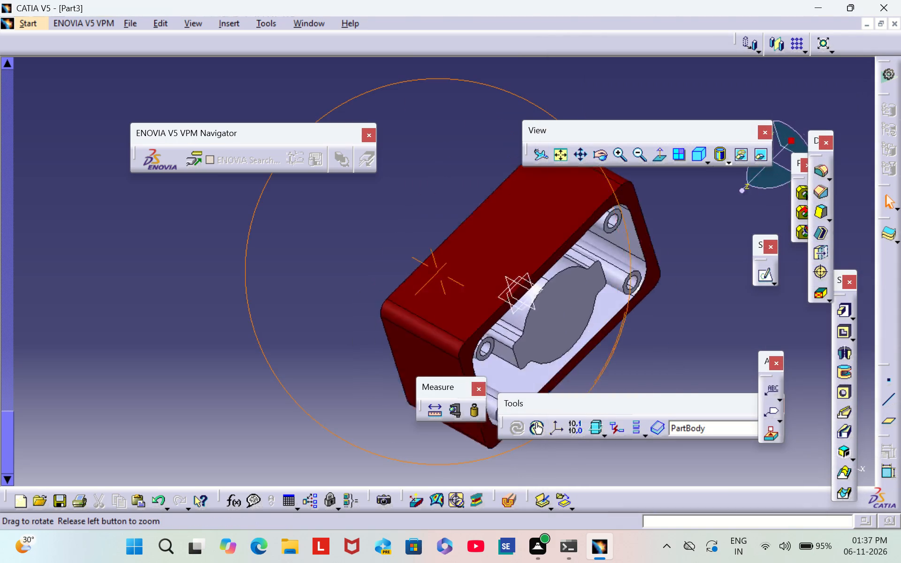
right_click_drag(578, 338, 505, 319)
middle_click_drag(578, 338, 505, 319)
middle_click_drag(742, 221, 723, 221)
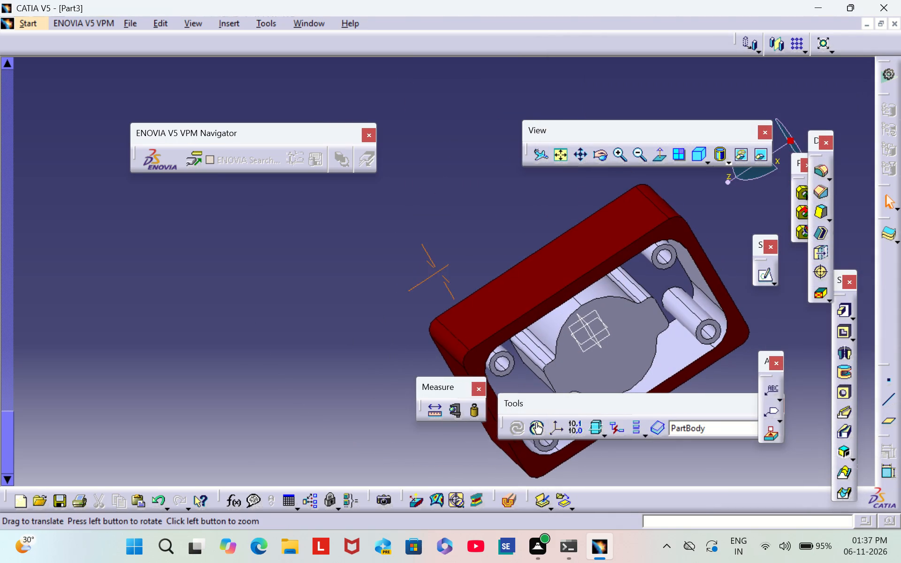
middle_click_drag(723, 221, 625, 189)
right_click(529, 287)
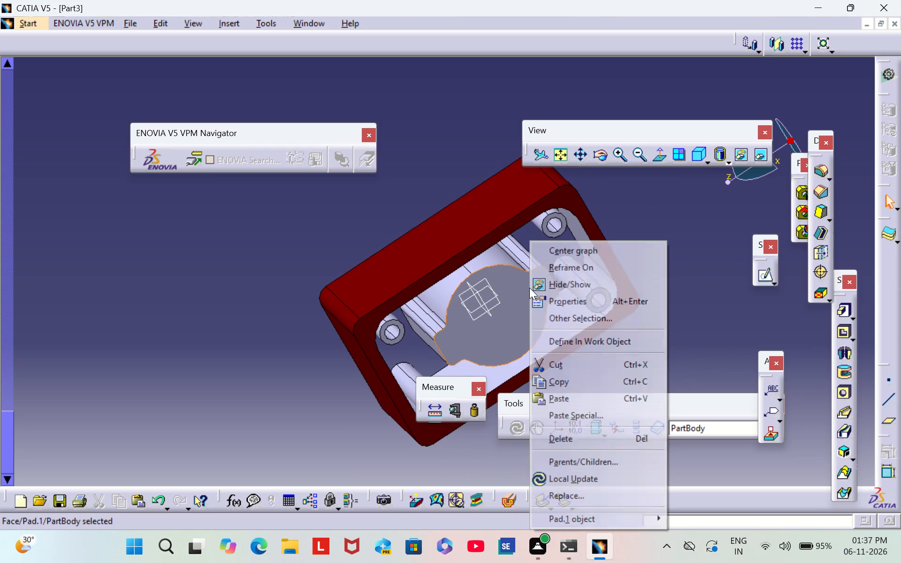
left_click(553, 298)
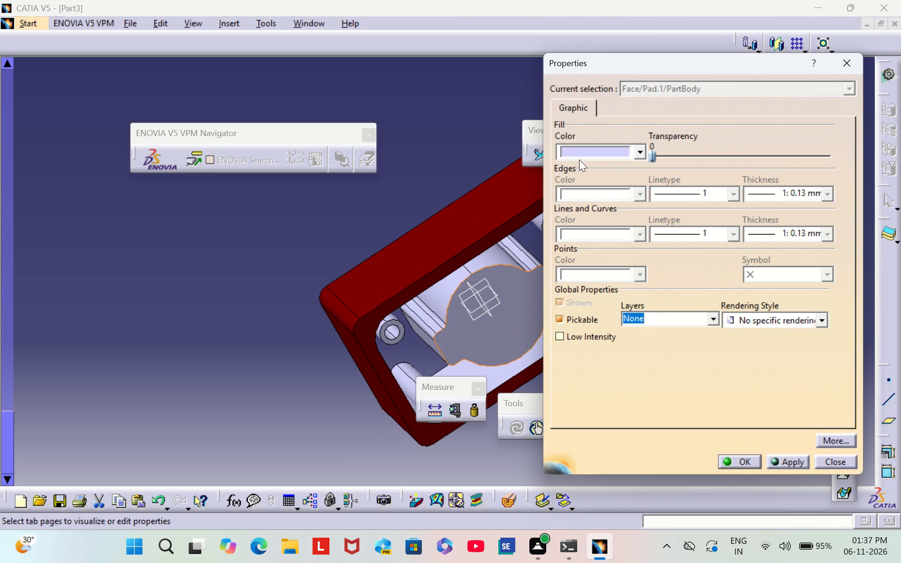
left_click(579, 160)
left_click(610, 371)
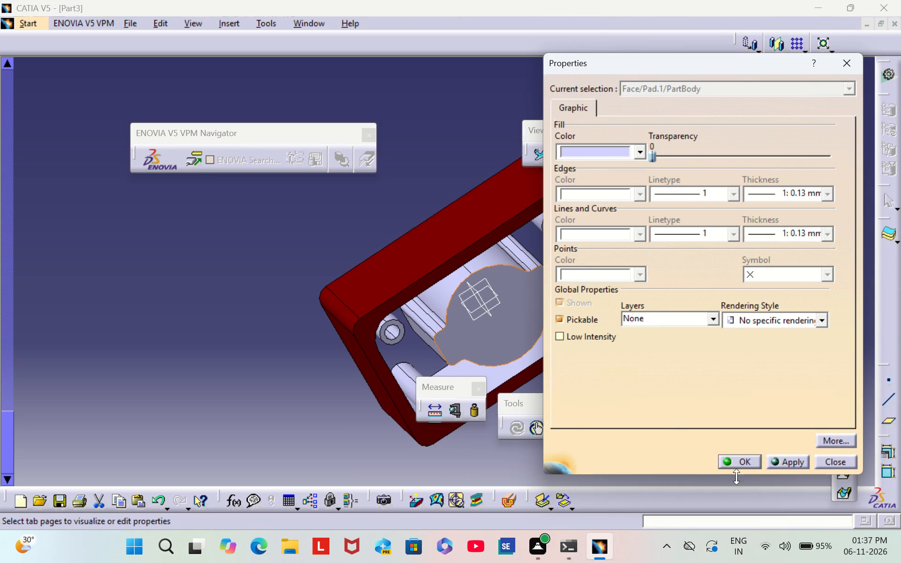
left_click(735, 458)
left_click(659, 330)
Set the fill colour of one of the frame's inner long wall faces to dark red.
scroll(662, 319, "down", 1)
middle_click_drag(663, 318, 649, 316)
right_click_drag(656, 316, 649, 316)
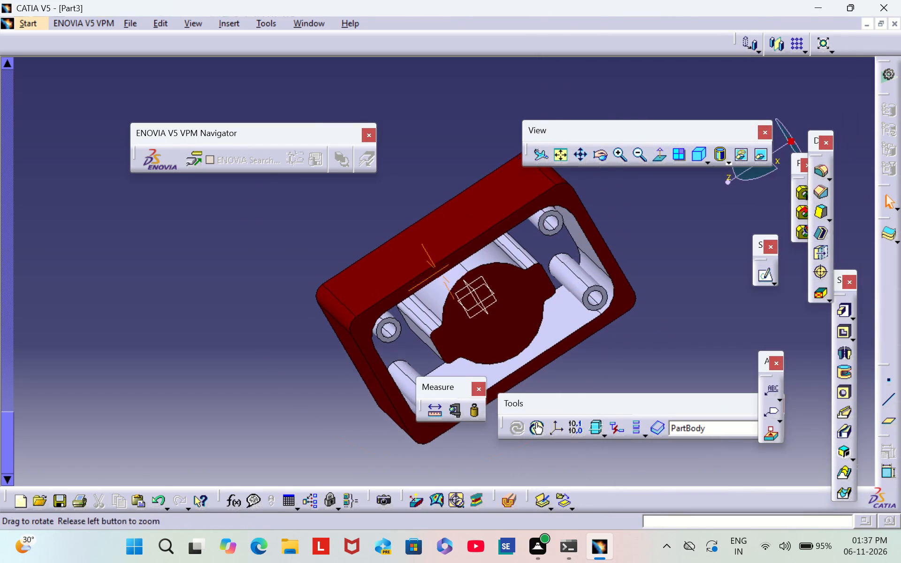
middle_click_drag(649, 316, 478, 278)
right_click_drag(649, 316, 472, 227)
middle_click_drag(431, 237, 414, 189)
right_click_drag(428, 229, 414, 189)
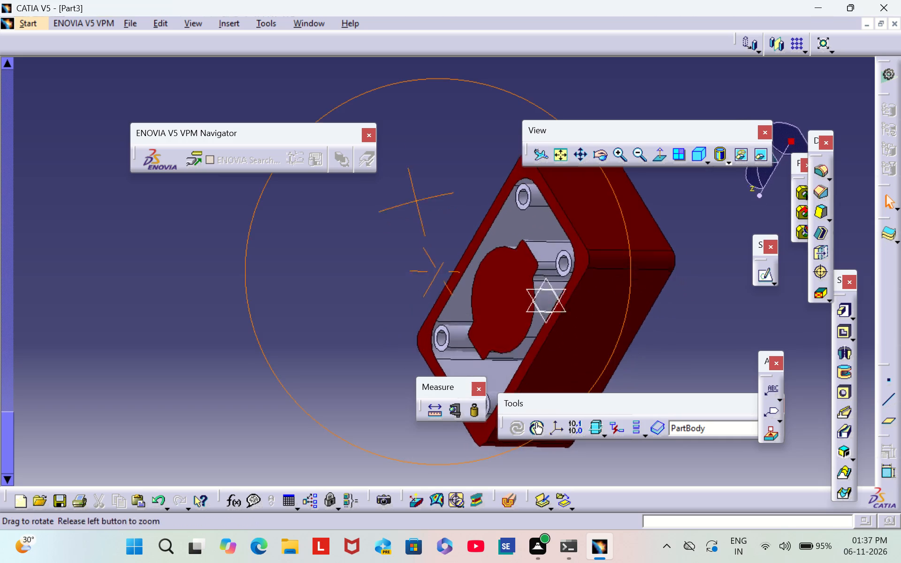
right_click_drag(414, 189, 405, 160)
middle_click_drag(414, 189, 405, 160)
right_click(507, 206)
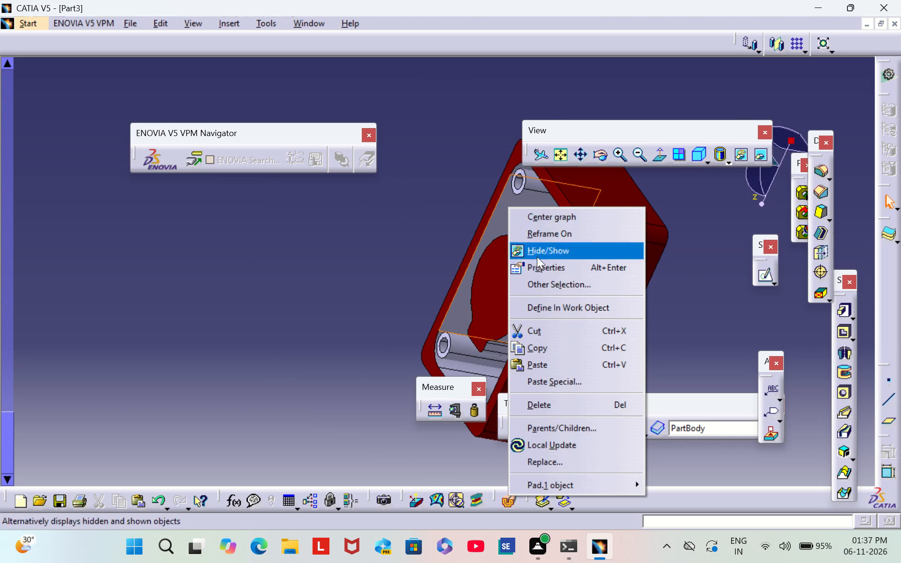
left_click(541, 270)
left_click(580, 145)
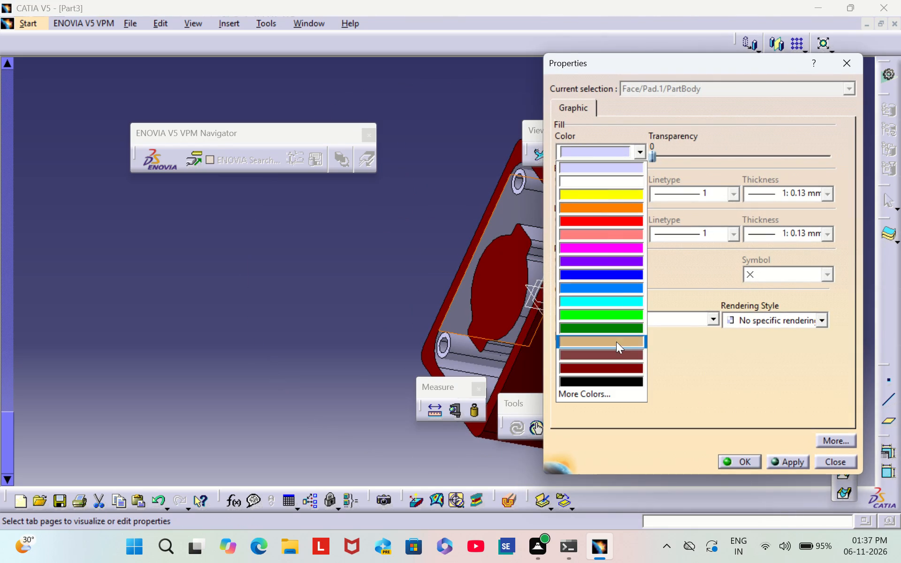
left_click(612, 369)
left_click(738, 461)
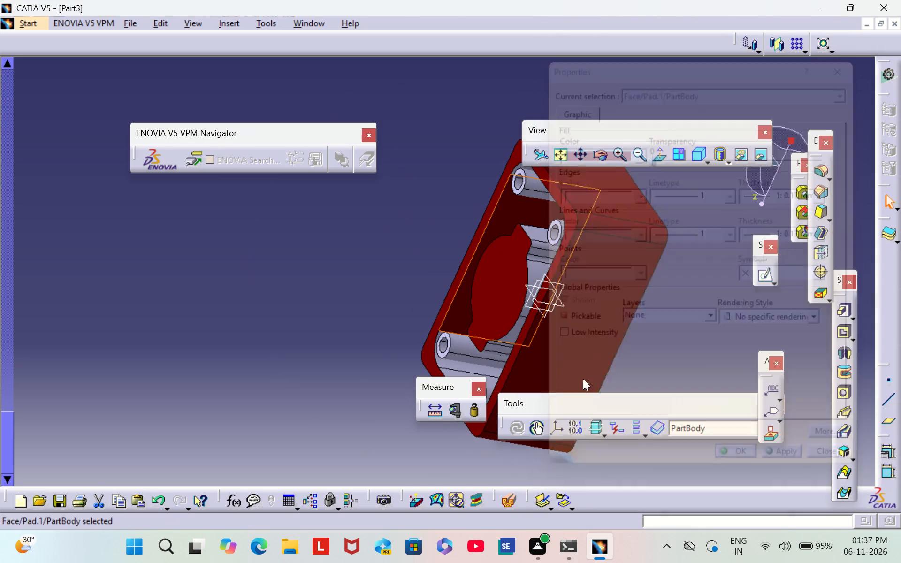
left_click(383, 318)
Set the fill colour of the frame's opposite inner long wall face to dark red.
middle_click_drag(384, 314, 677, 373)
scroll(384, 314, "down", 1)
right_click_drag(387, 314, 677, 373)
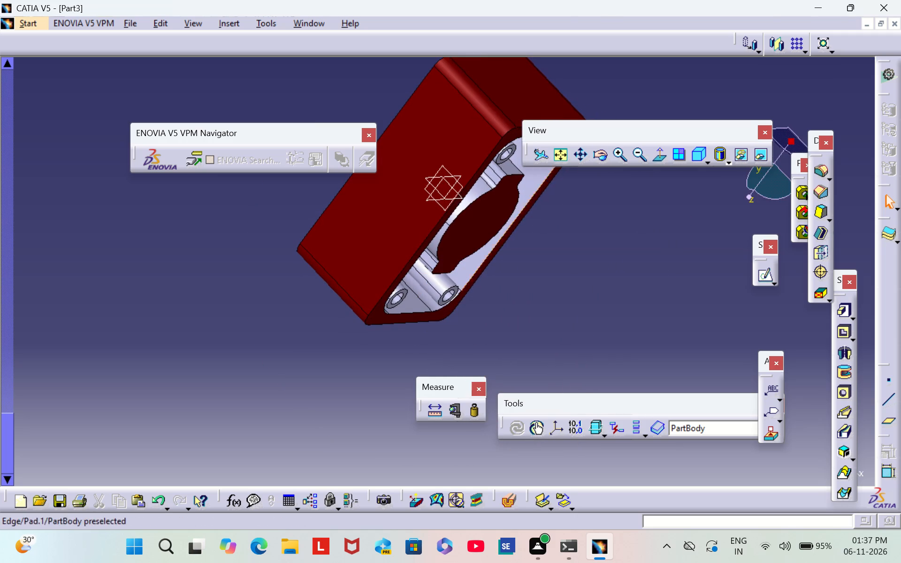
right_click(527, 181)
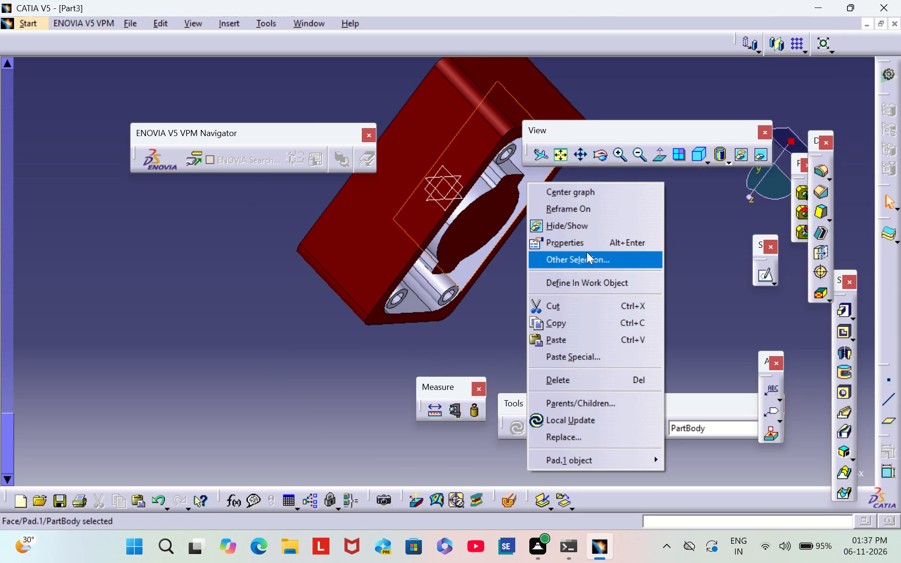
right_click(584, 242)
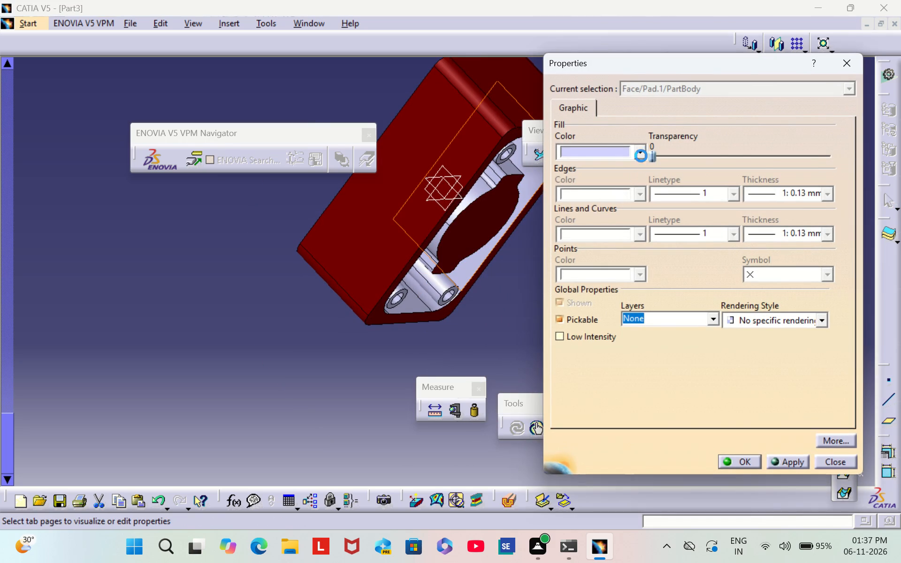
left_click(641, 156)
left_click(613, 365)
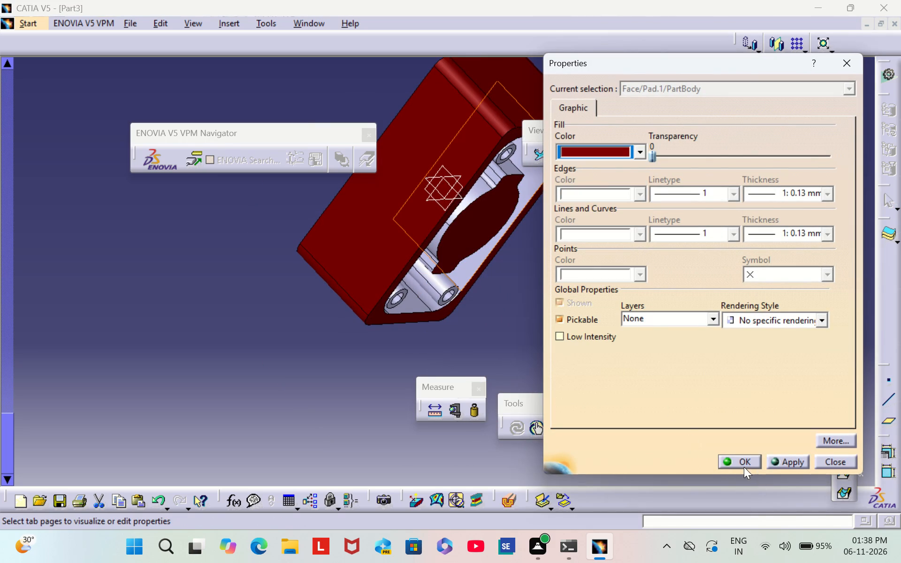
left_click(741, 459)
left_click(664, 332)
Colour the frame's inner short wall face at the high-z end dark red.
middle_click_drag(663, 326, 492, 290)
scroll(660, 326, "down", 1)
right_click_drag(655, 326, 492, 290)
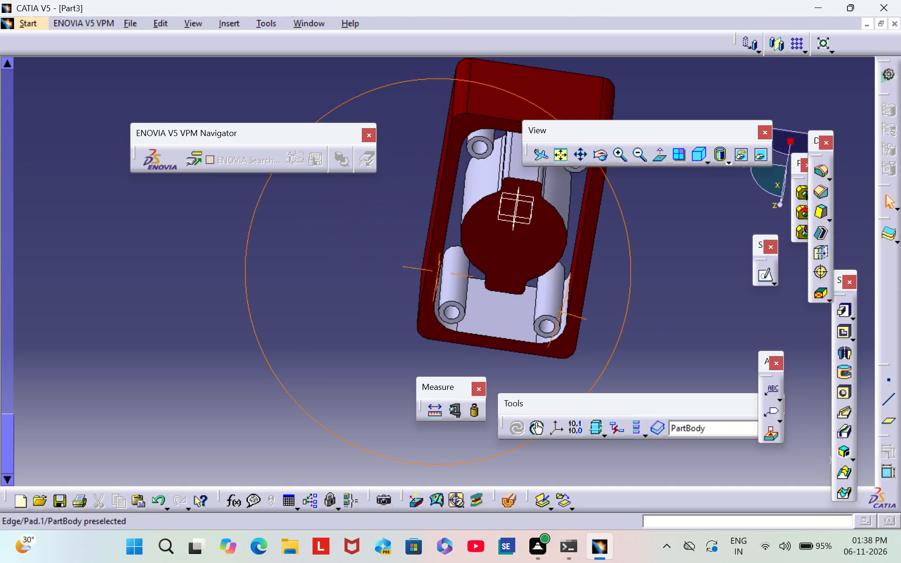
right_click(485, 319)
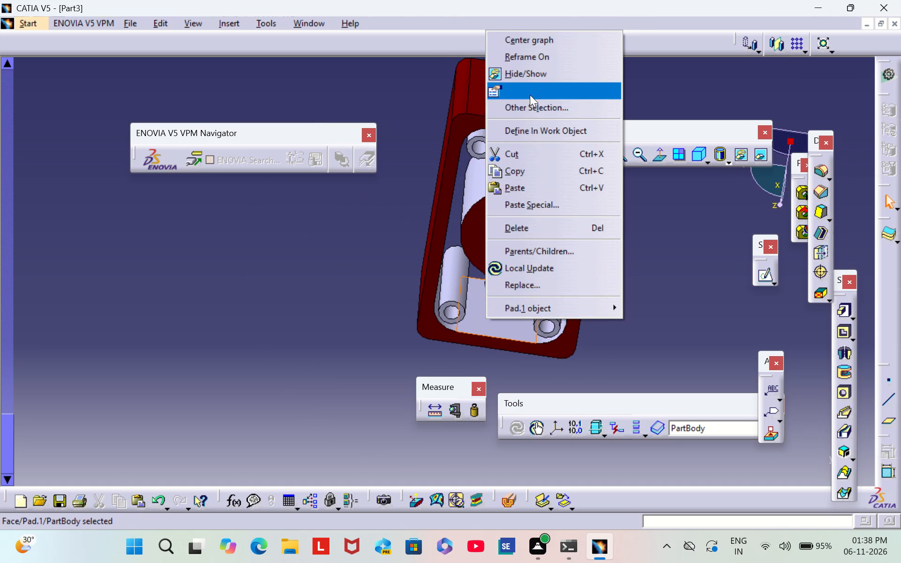
left_click(530, 95)
left_click(611, 160)
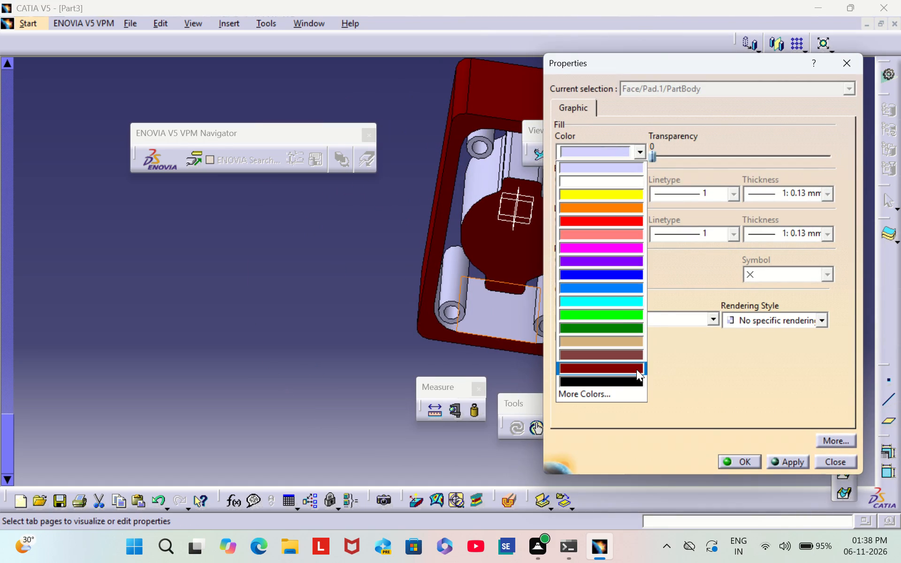
left_click(636, 369)
left_click(739, 459)
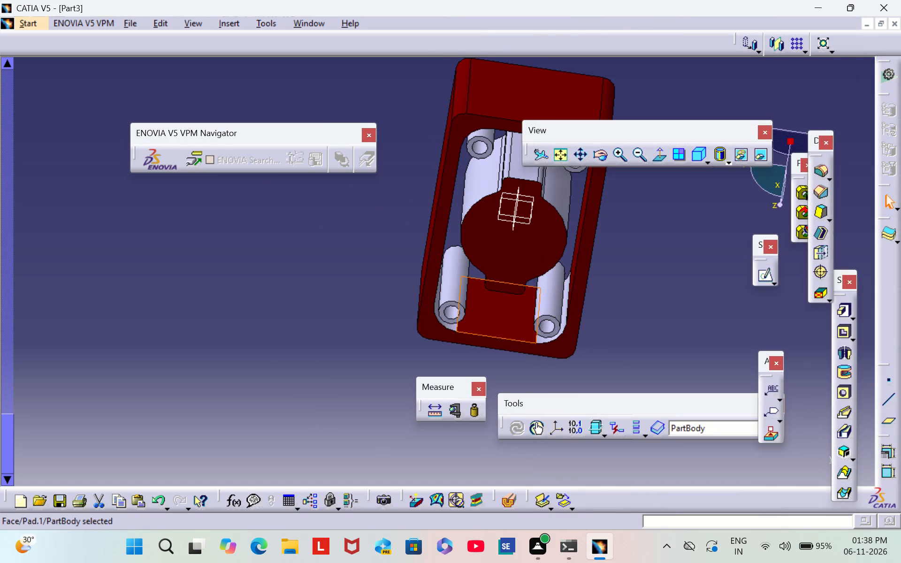
left_click(672, 312)
Colour the frame's inner short wall face at the low-z end dark red.
middle_click_drag(505, 360, 519, 122)
right_click_drag(501, 339, 519, 122)
right_click(441, 183)
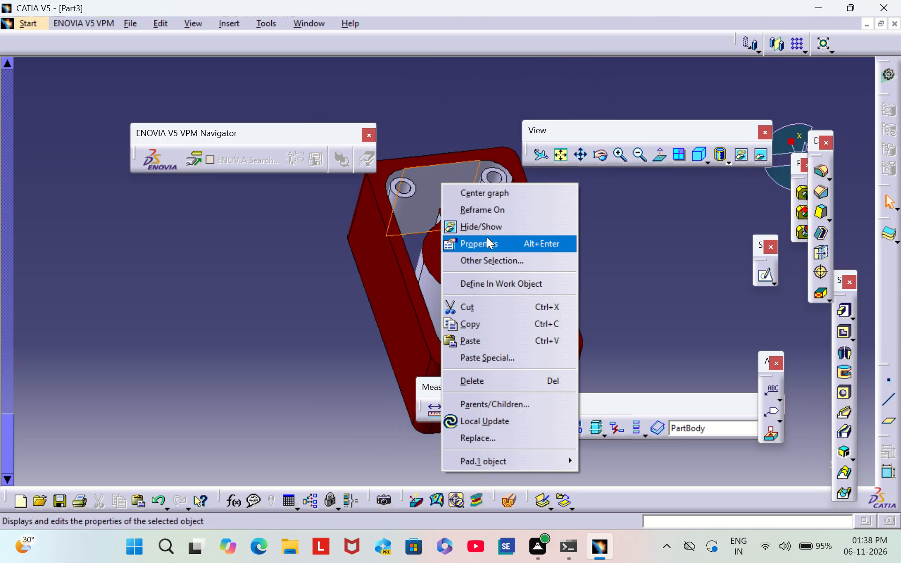
left_click(487, 237)
left_click(592, 150)
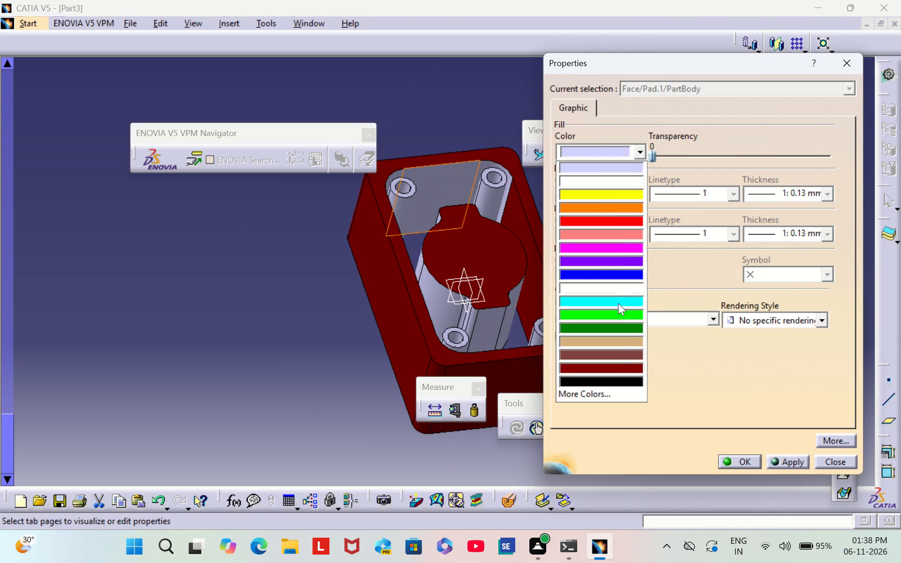
left_click(619, 364)
left_click(740, 458)
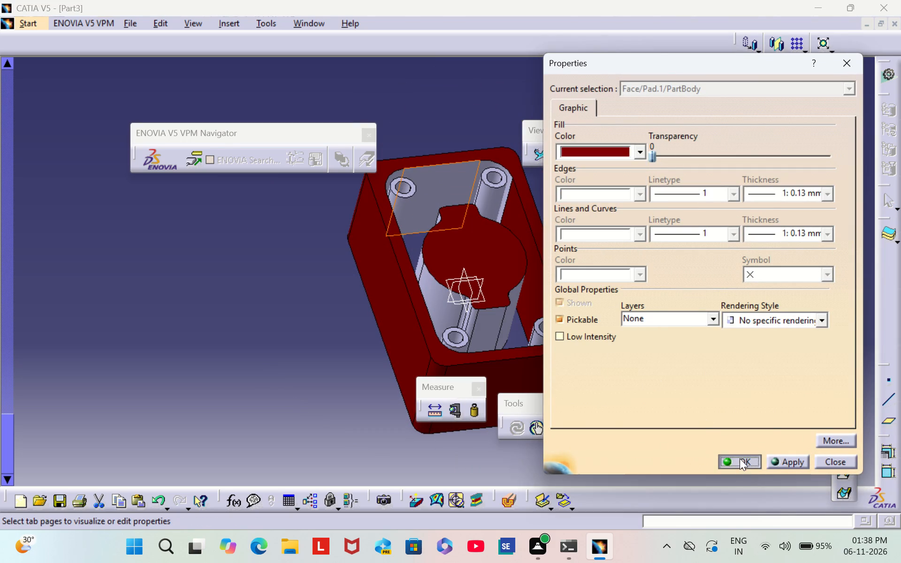
left_click(643, 262)
Set the fill colour of the central block and cylinder's opposite end face to dark red.
middle_click_drag(643, 260, 489, 305)
scroll(643, 260, "down", 1)
right_click_drag(642, 259, 489, 305)
middle_click_drag(503, 163, 462, 217)
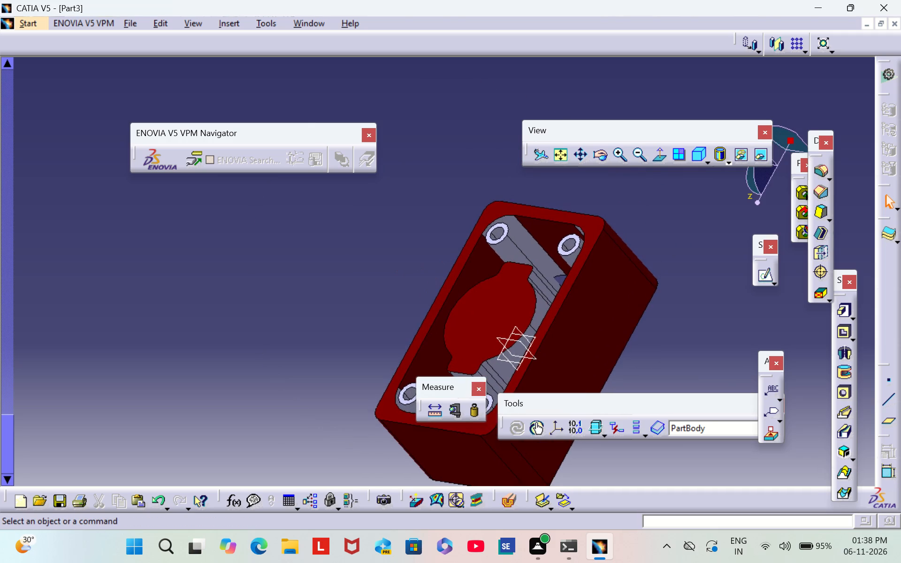
scroll(657, 319, "down", 1)
middle_click_drag(657, 318, 366, 195)
right_click_drag(657, 317, 366, 195)
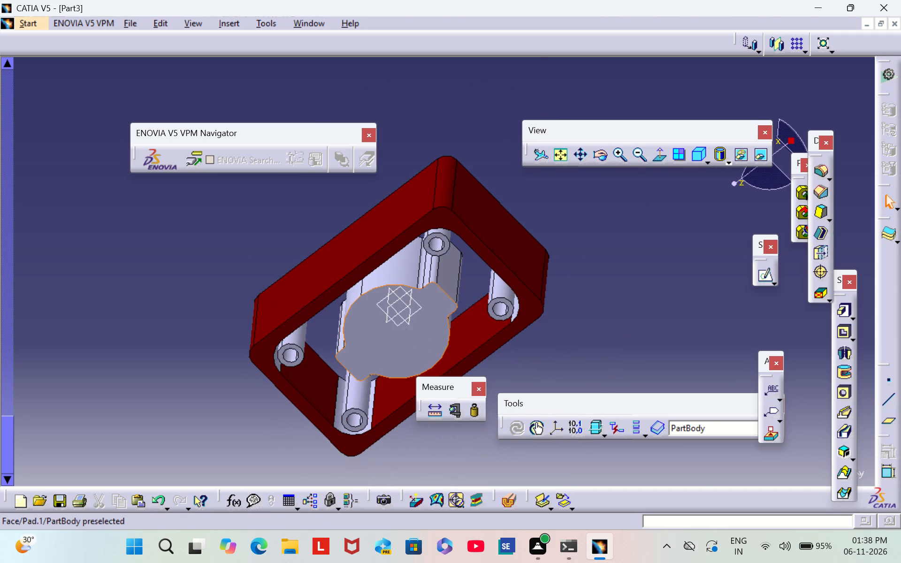
right_click(403, 335)
left_click(480, 111)
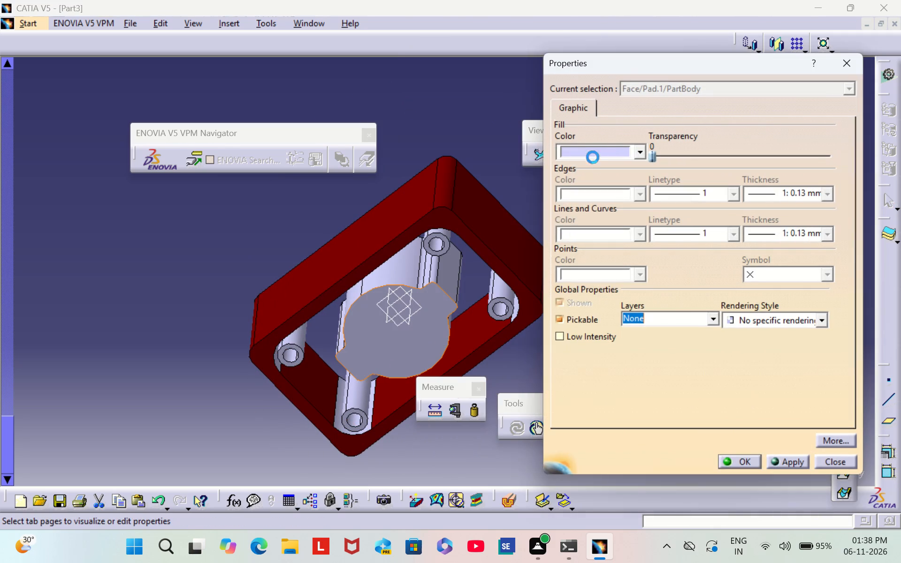
left_click(596, 154)
left_click(635, 373)
left_click(745, 462)
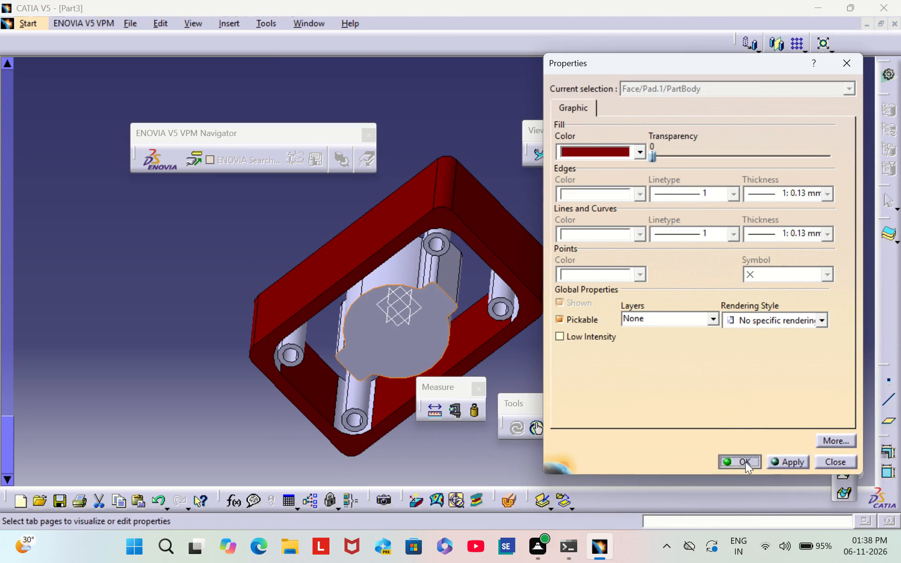
left_click(619, 259)
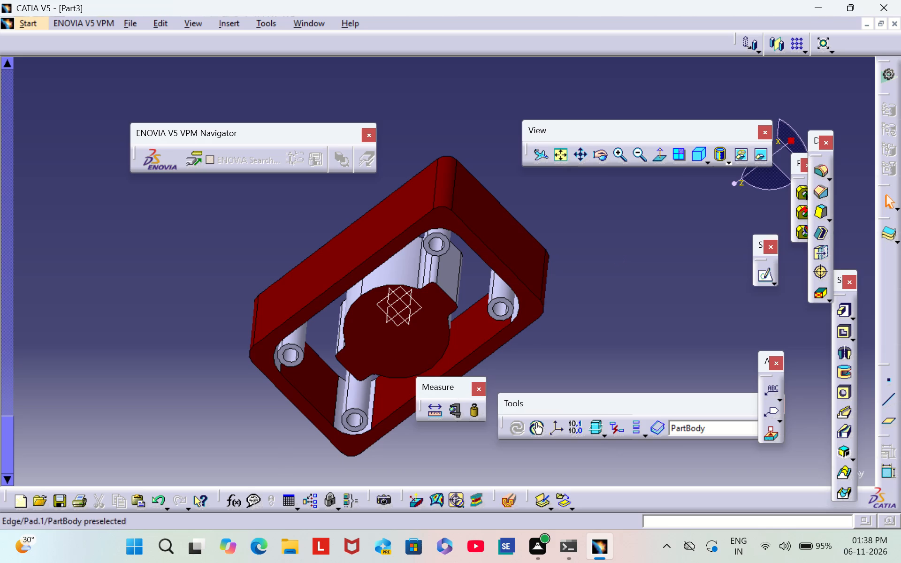
Colour the central block's flat side face towards the low-z end dark red.
right_click(447, 278)
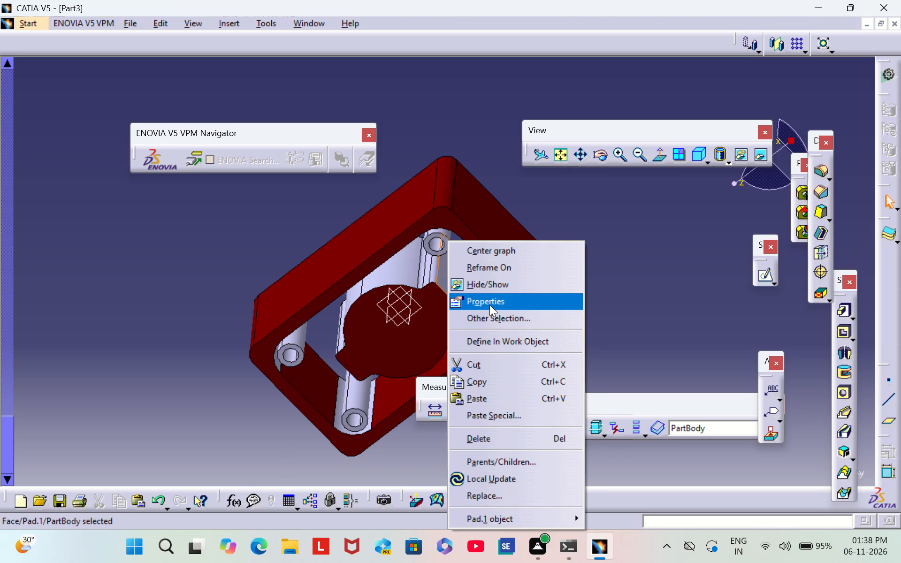
left_click(489, 304)
left_click(601, 146)
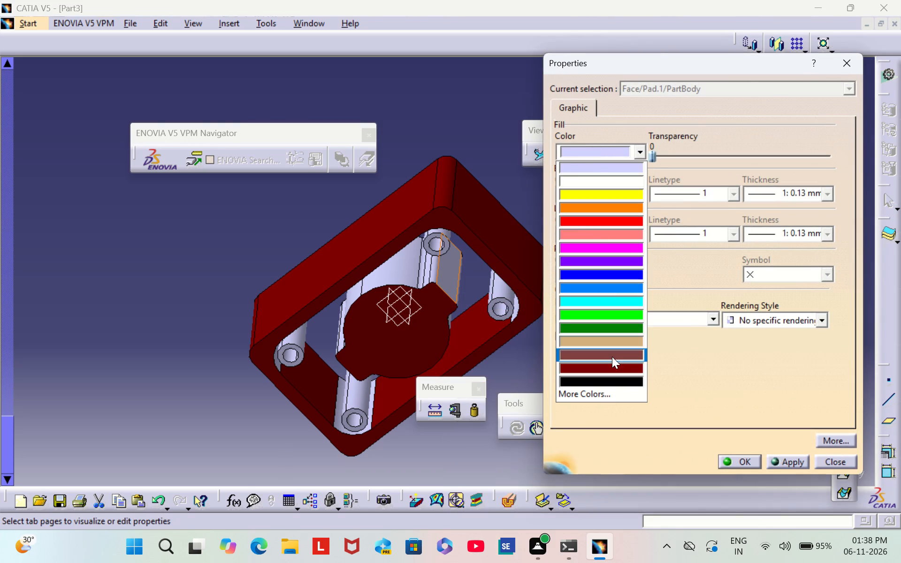
left_click(612, 364)
left_click(746, 464)
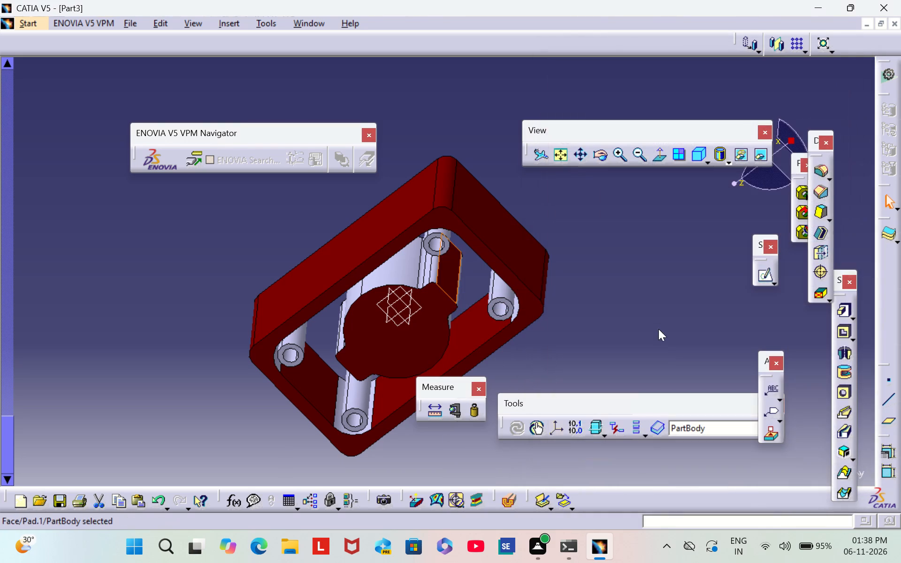
left_click(651, 318)
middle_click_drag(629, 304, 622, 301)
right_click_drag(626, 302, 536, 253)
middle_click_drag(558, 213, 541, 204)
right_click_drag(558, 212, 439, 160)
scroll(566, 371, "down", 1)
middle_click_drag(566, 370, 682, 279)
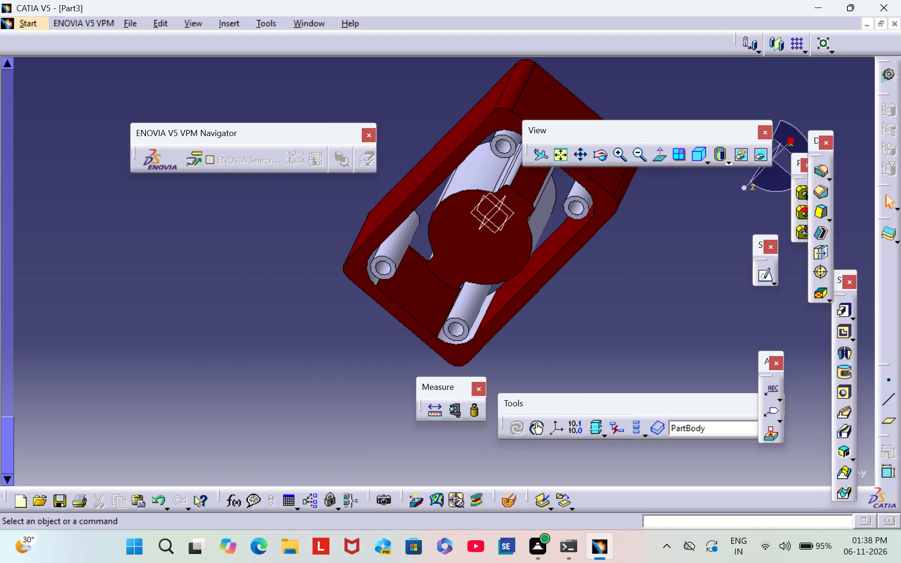
Colour the central cylinder's curved side face on the high-y side dark red.
middle_click_drag(596, 282, 515, 288)
right_click_drag(596, 281, 510, 227)
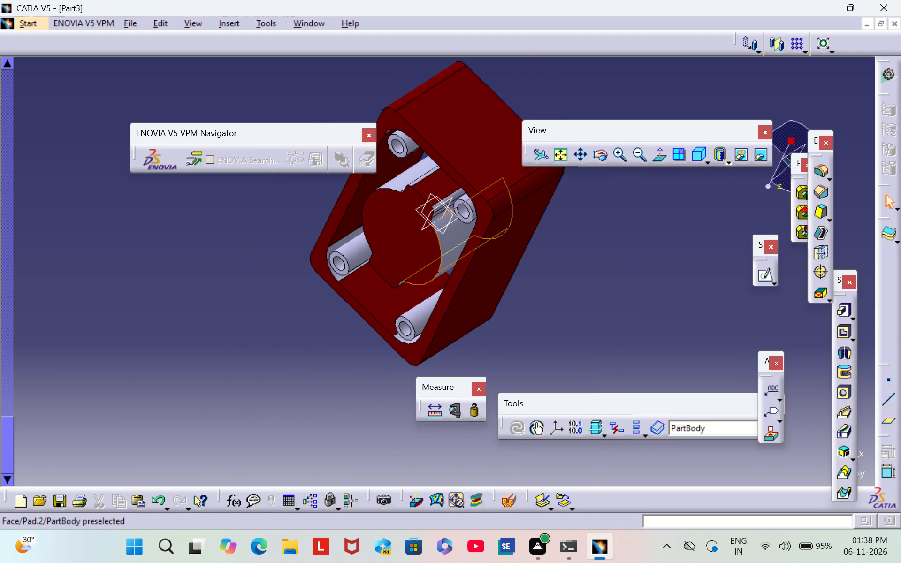
right_click(451, 236)
left_click(470, 291)
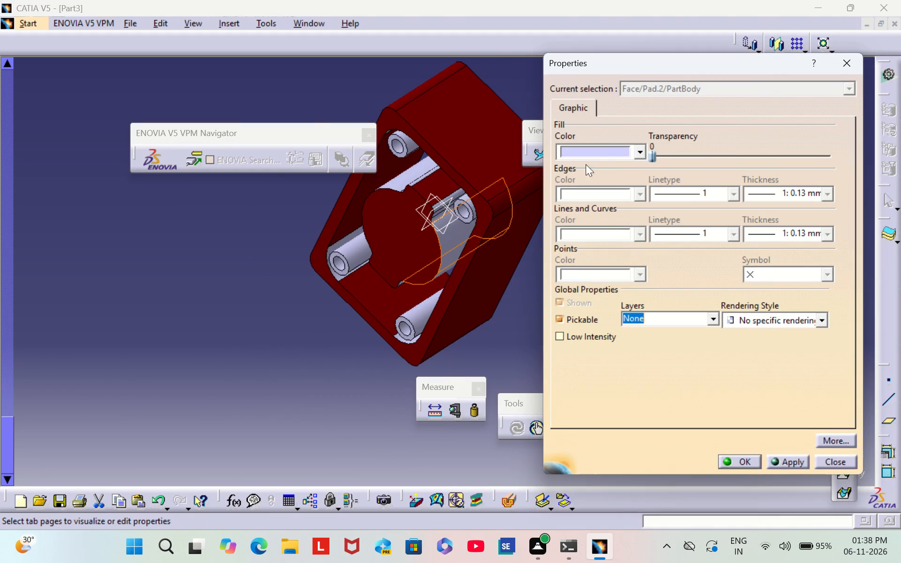
left_click(607, 154)
left_click(622, 371)
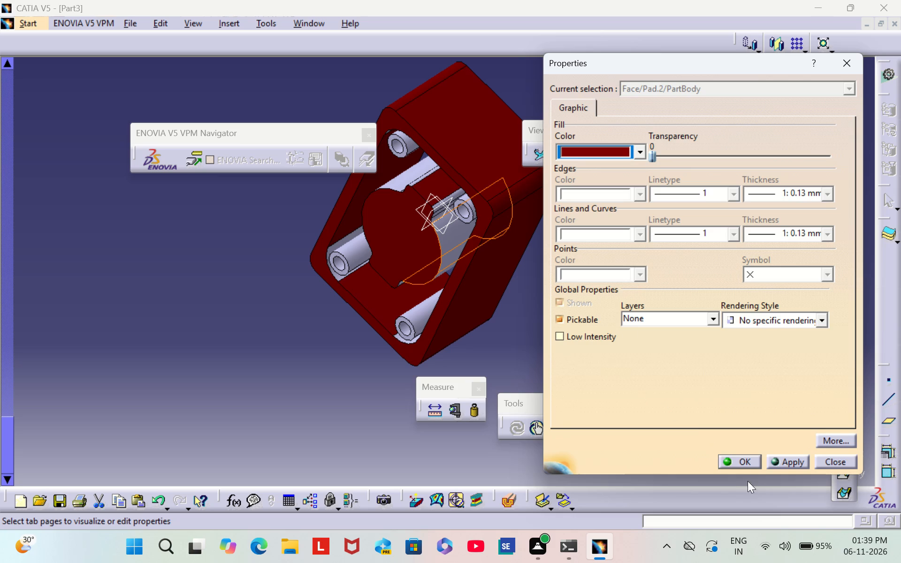
left_click(739, 462)
left_click(653, 366)
Colour the central cylinder's opposite curved side face, on the low-y side, dark red.
scroll(321, 385, "down", 1)
middle_click_drag(321, 383, 450, 447)
right_click_drag(354, 404, 450, 447)
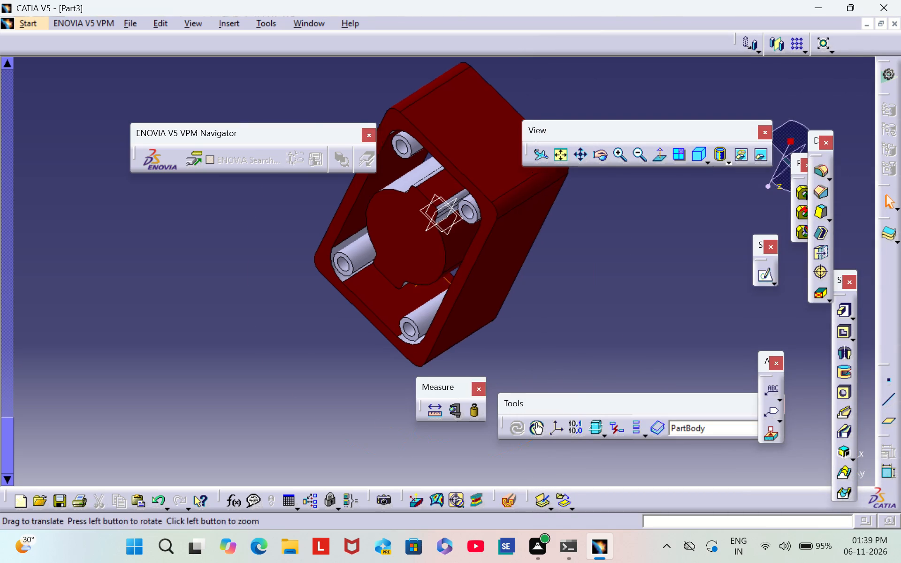
right_click_drag(450, 447, 609, 273)
middle_click_drag(450, 447, 609, 273)
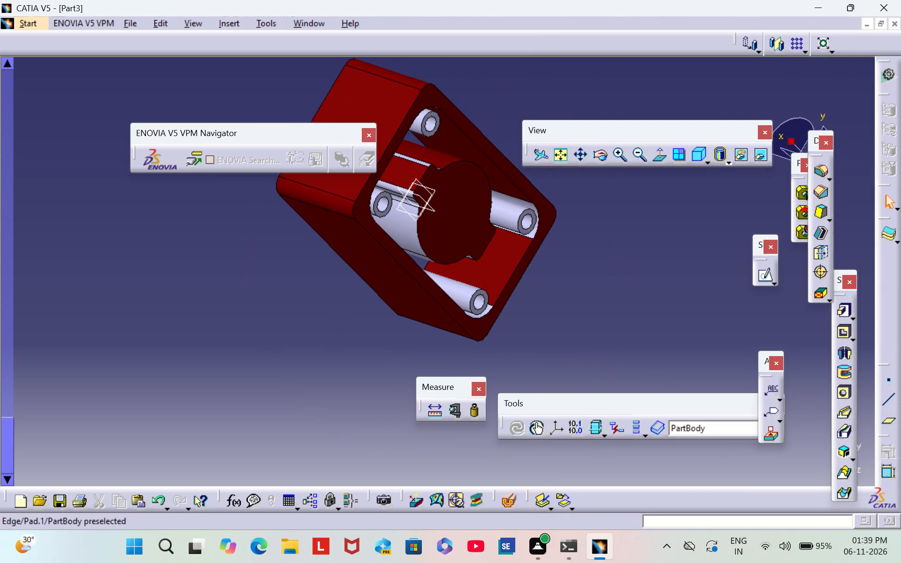
right_click(406, 222)
left_click(442, 287)
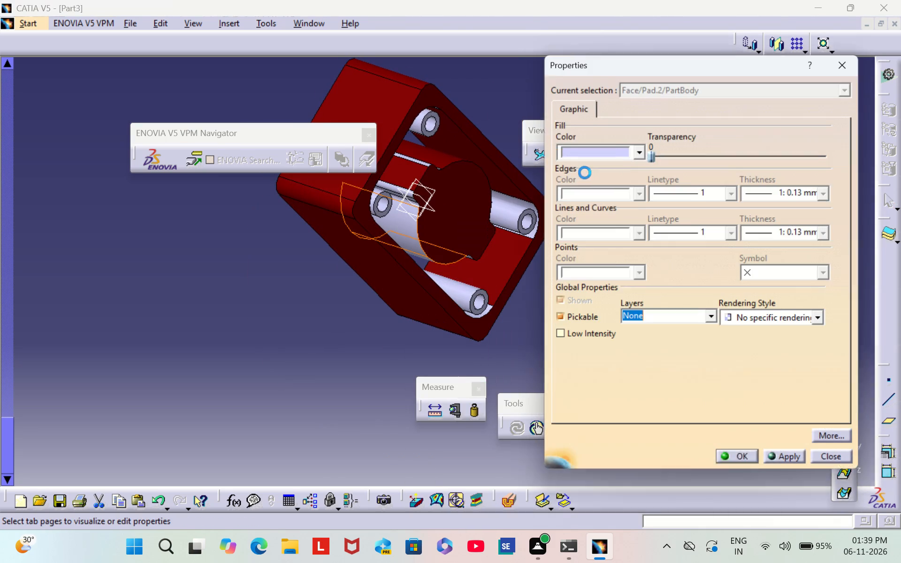
left_click(591, 159)
left_click(625, 364)
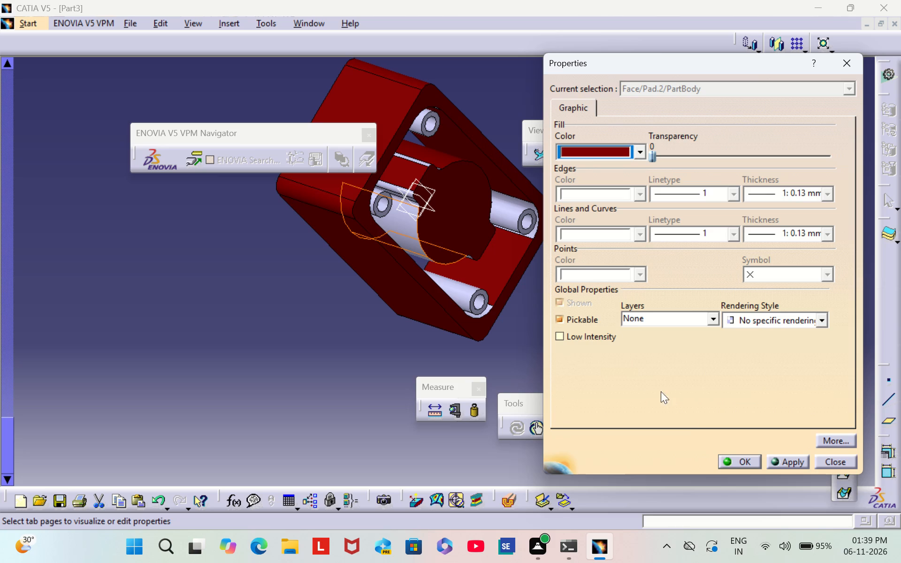
left_click(739, 462)
left_click(593, 298)
Set the fill colour of the frame's inner corner fillet face at the low-y, low-z corner to dark red.
middle_click_drag(593, 296, 570, 283)
scroll(593, 296, "down", 1)
right_click_drag(590, 293, 570, 283)
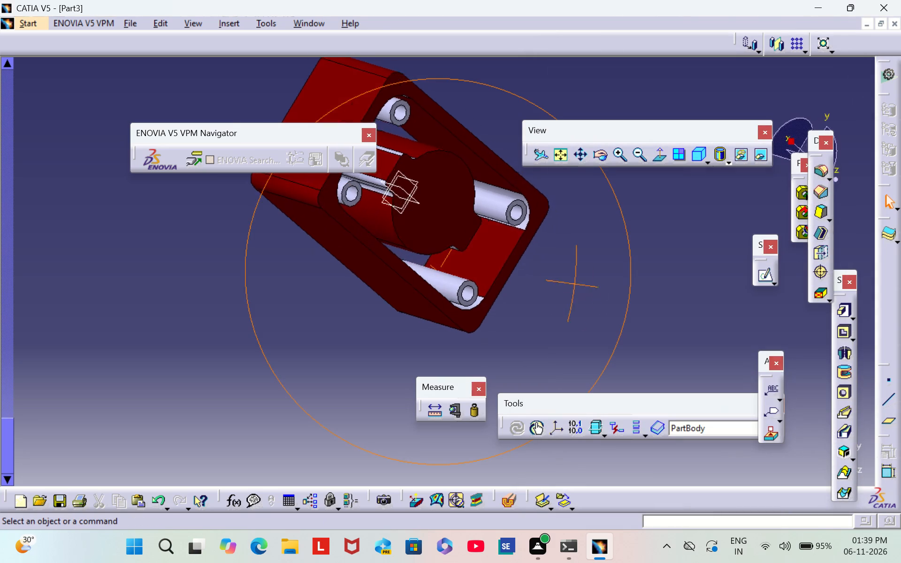
middle_click_drag(570, 283, 611, 304)
right_click_drag(570, 283, 611, 304)
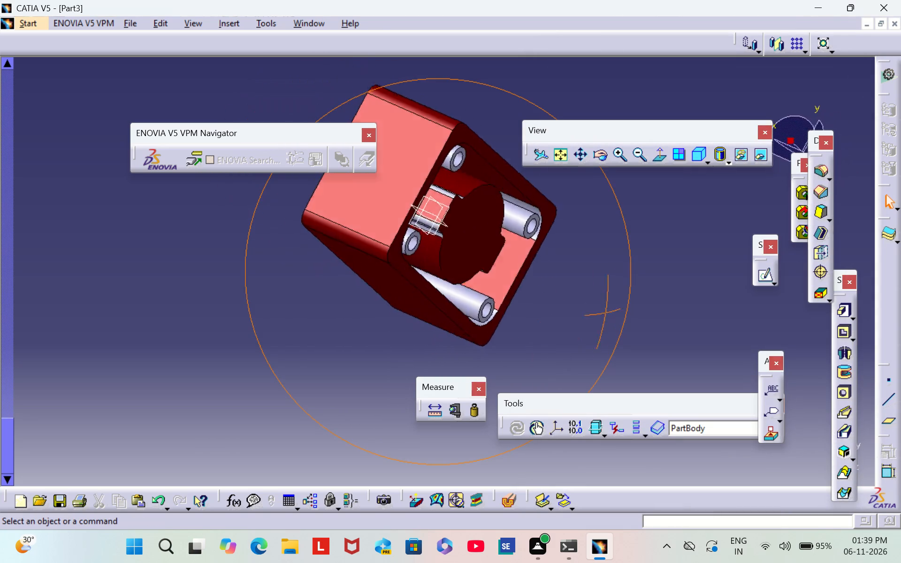
middle_click_drag(611, 304, 324, 297)
right_click_drag(611, 304, 324, 297)
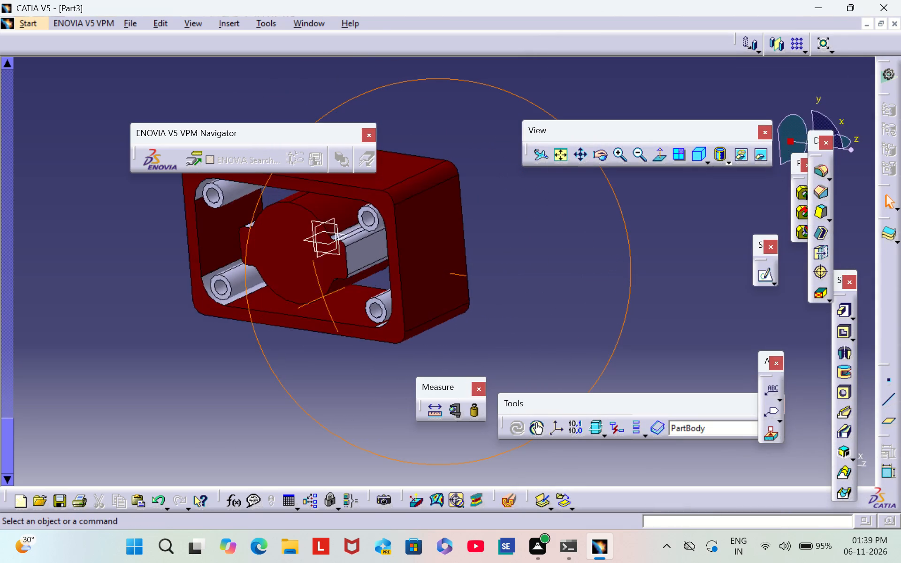
right_click_drag(324, 297, 385, 297)
middle_click_drag(324, 297, 385, 297)
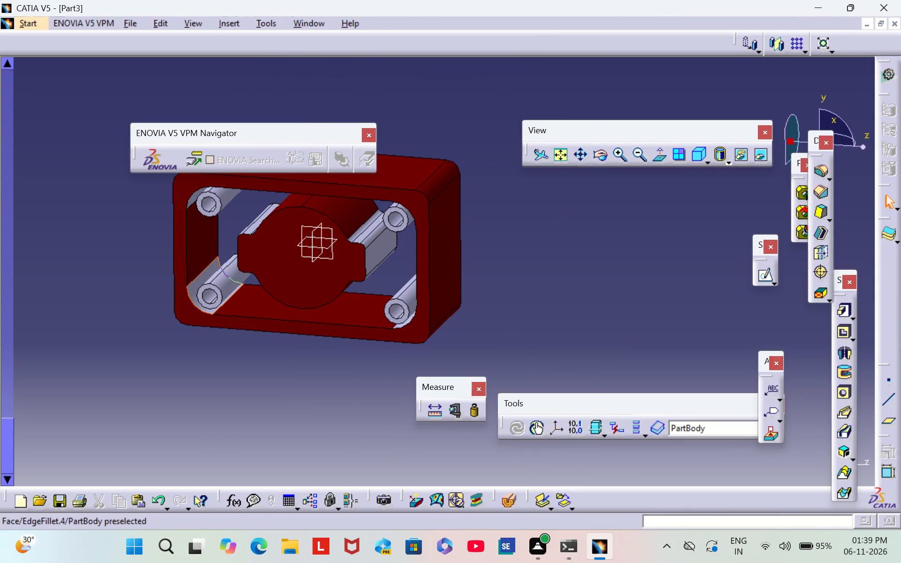
right_click(208, 274)
left_click(234, 298)
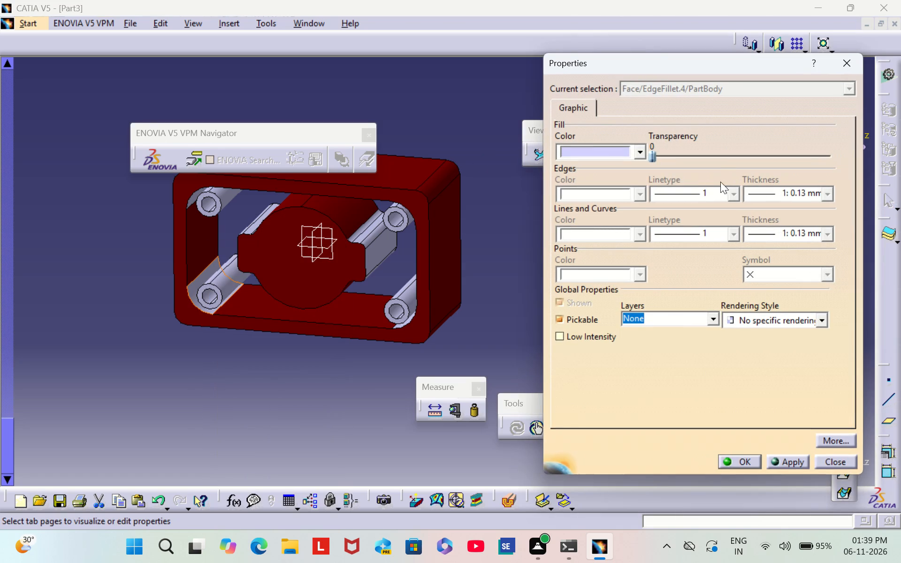
left_click(637, 157)
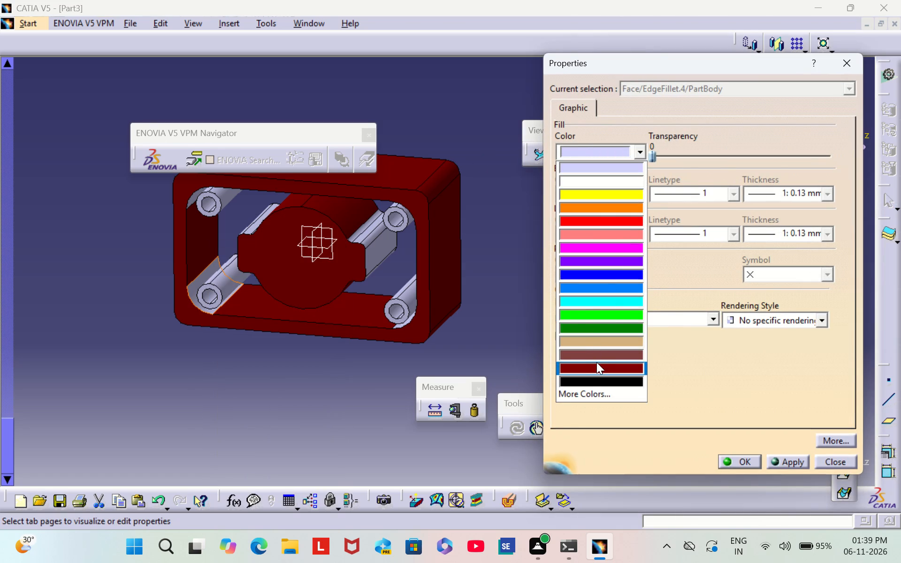
left_click(596, 362)
left_click(746, 459)
left_click(501, 277)
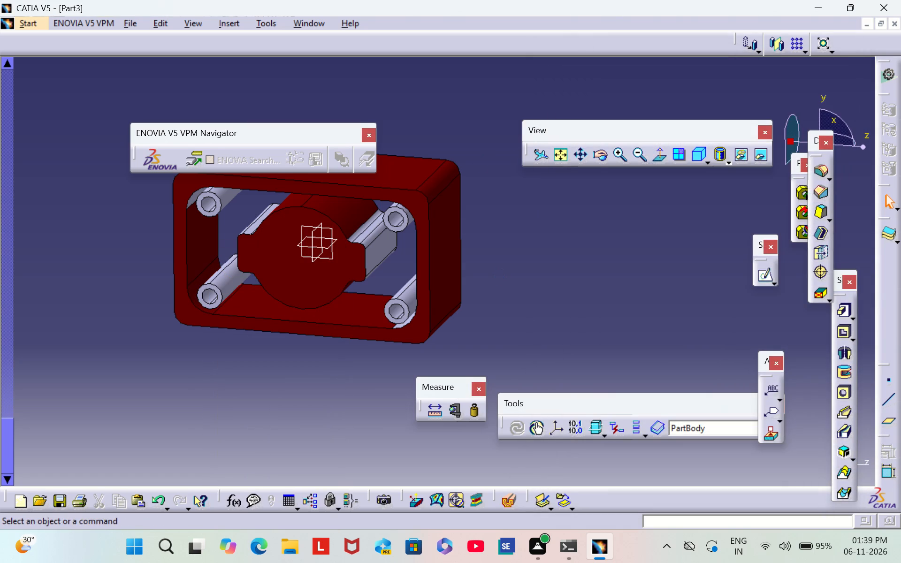
Colour the frame's inner corner fillet face at the low-y, high-z corner dark red.
middle_click_drag(235, 431, 519, 400)
scroll(235, 431, "down", 1)
right_click_drag(328, 446, 519, 400)
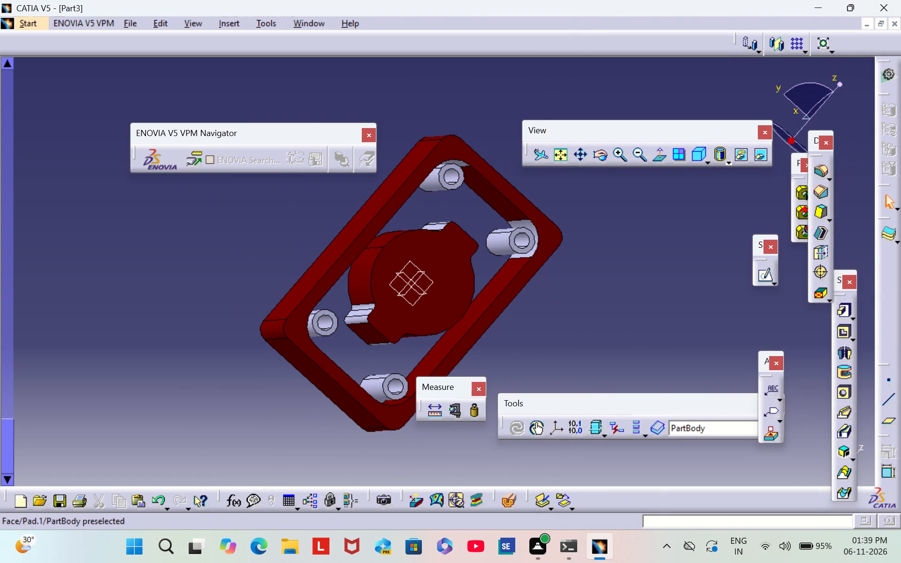
right_click(520, 224)
left_click(606, 284)
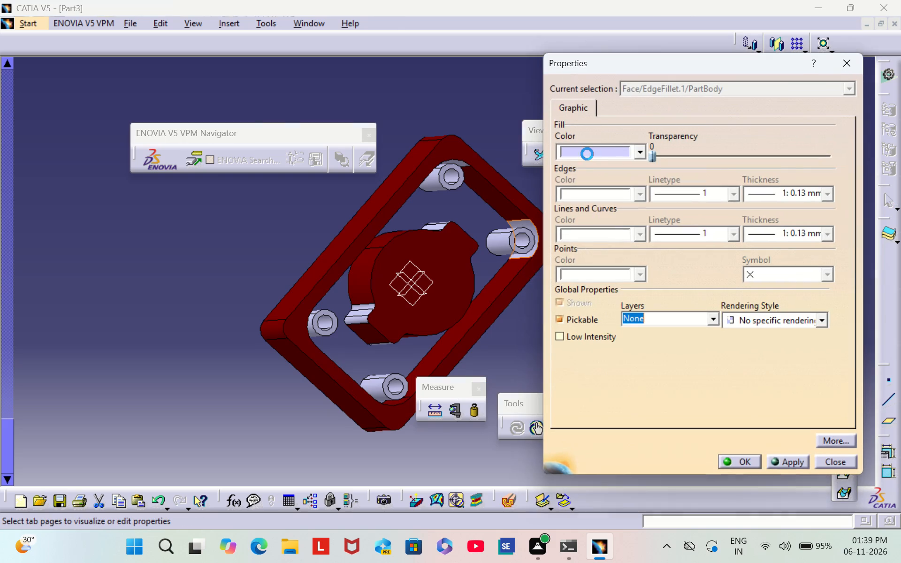
left_click(587, 156)
left_click(623, 372)
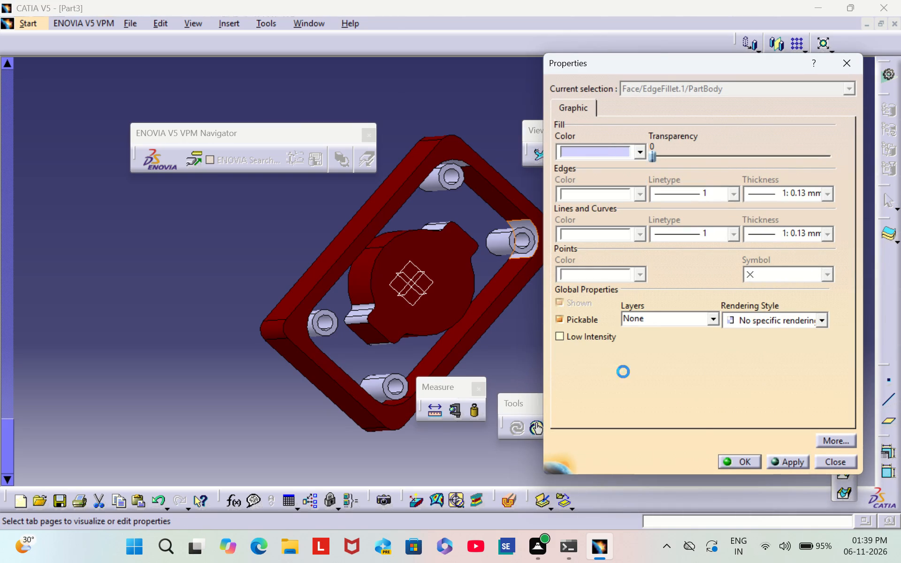
left_click(736, 462)
left_click(578, 261)
Colour the frame's inner corner fillet face at the high-y, high-z corner dark red.
middle_click_drag(579, 261, 577, 254)
scroll(580, 260, "down", 1)
right_click_drag(582, 260, 577, 254)
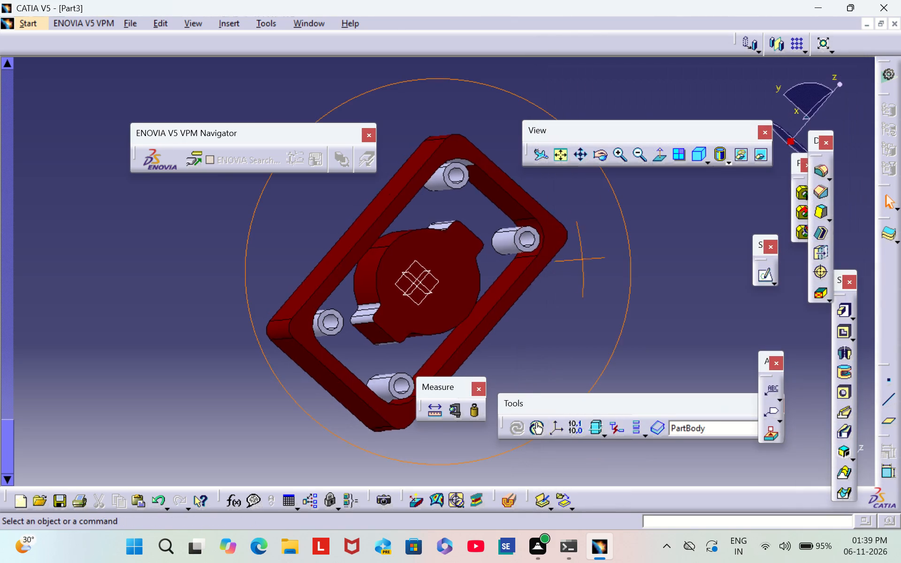
right_click_drag(577, 254, 498, 174)
middle_click_drag(577, 254, 498, 174)
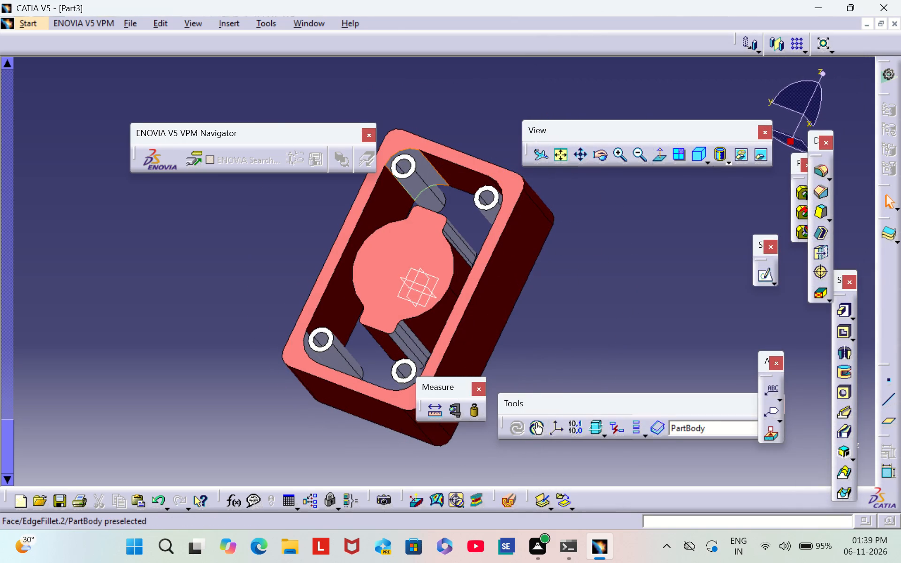
right_click(421, 167)
left_click(480, 225)
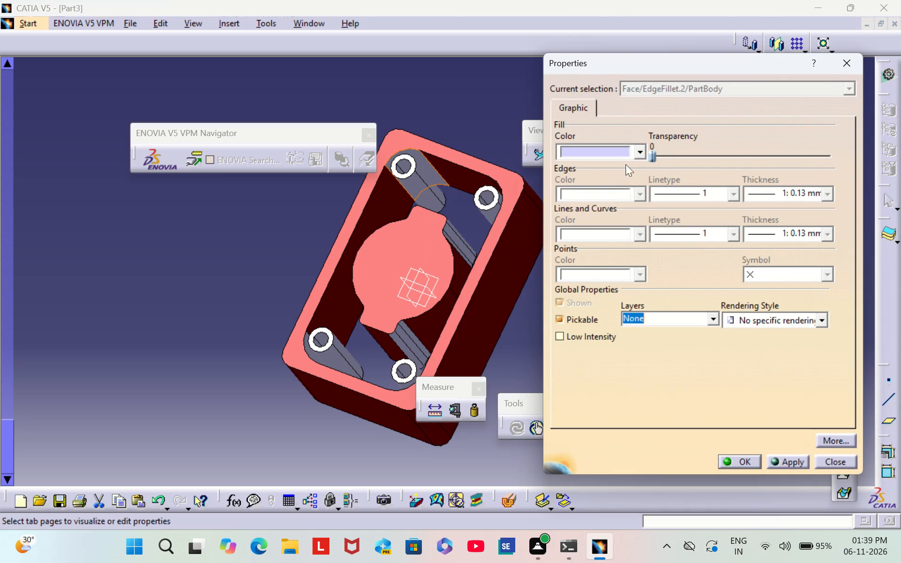
left_click(621, 150)
left_click(597, 370)
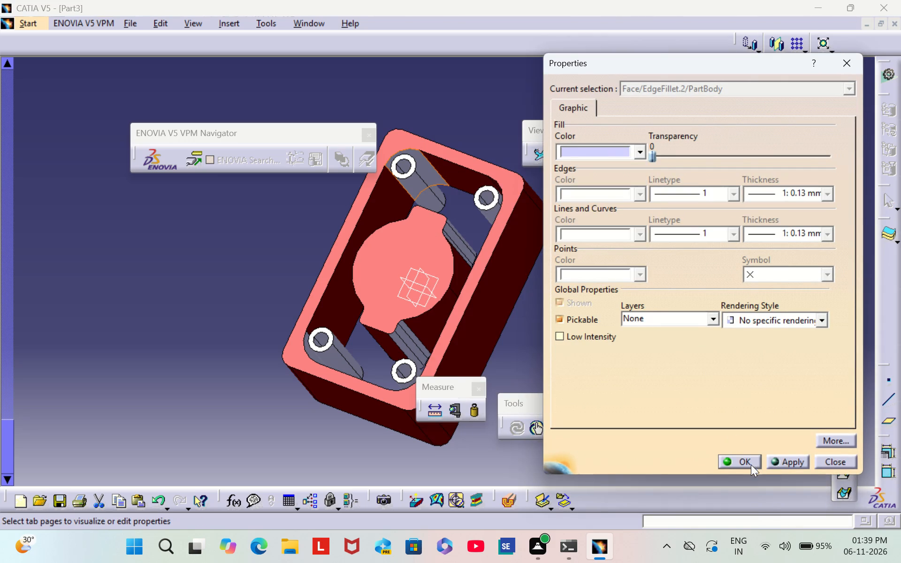
left_click(745, 459)
left_click(644, 267)
Set the fill colour of the remaining inner corner fillet face, at the frame's high-y, low-z corner, to dark red.
middle_click_drag(259, 289, 335, 381)
scroll(259, 289, "down", 1)
right_click_drag(267, 300, 335, 381)
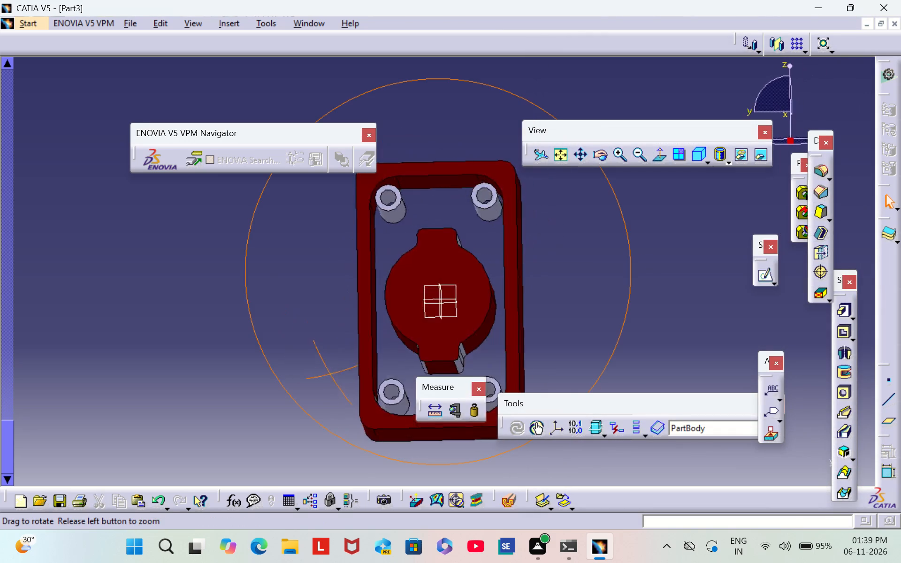
middle_click_drag(335, 381, 575, 340)
right_click_drag(335, 381, 575, 340)
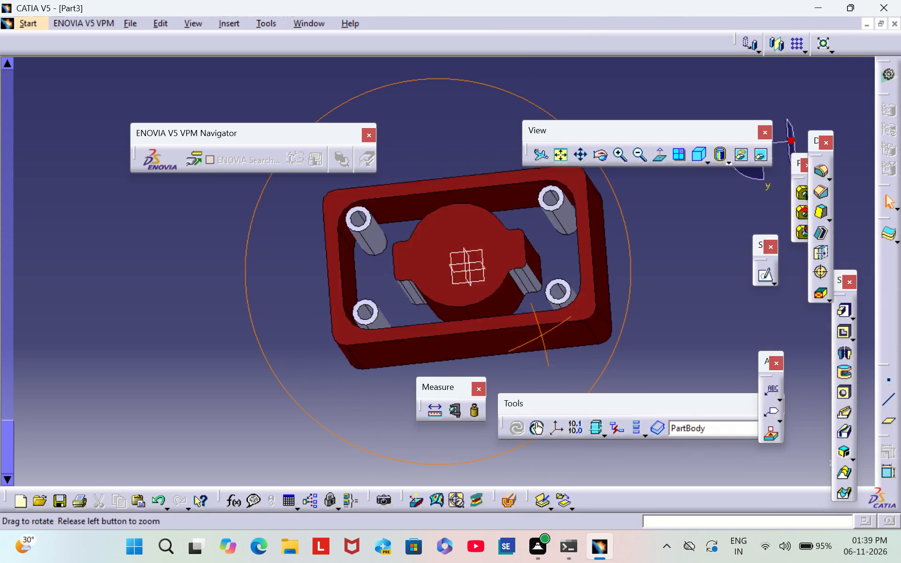
right_click_drag(575, 340, 664, 335)
middle_click_drag(575, 340, 664, 335)
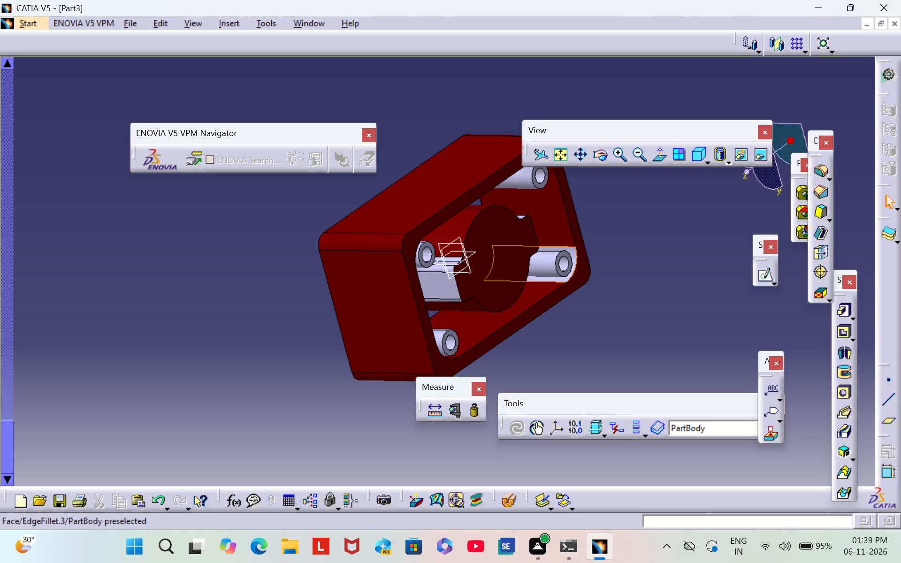
right_click(570, 251)
left_click(716, 198)
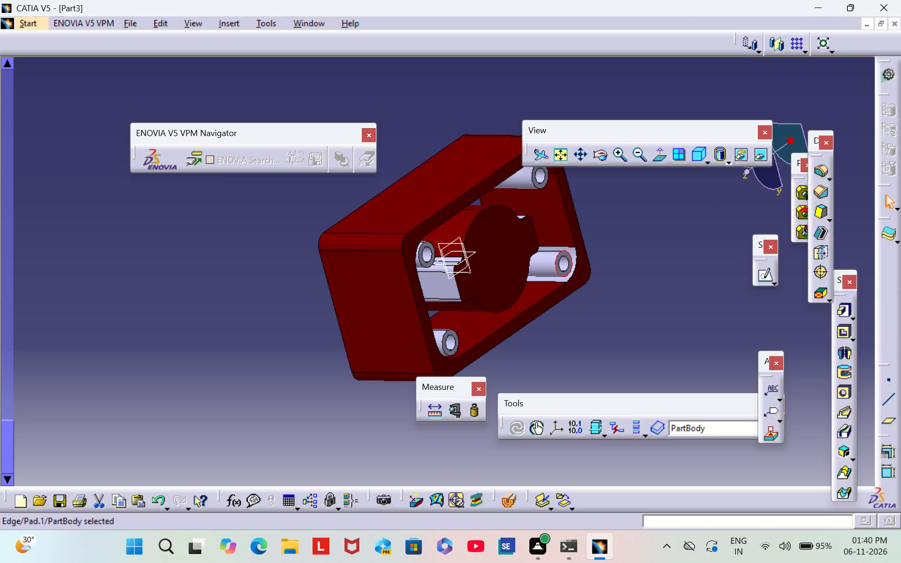
left_click(621, 339)
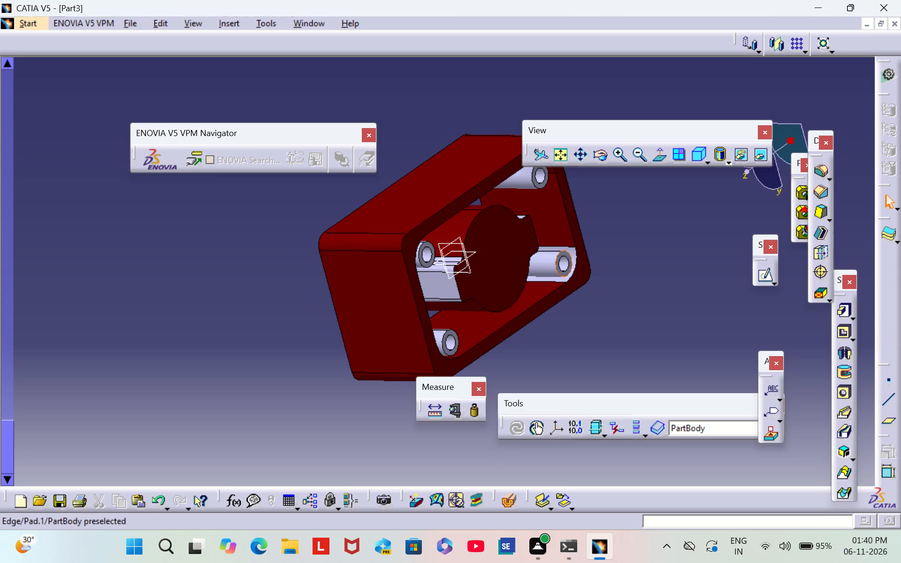
triple_click(618, 154)
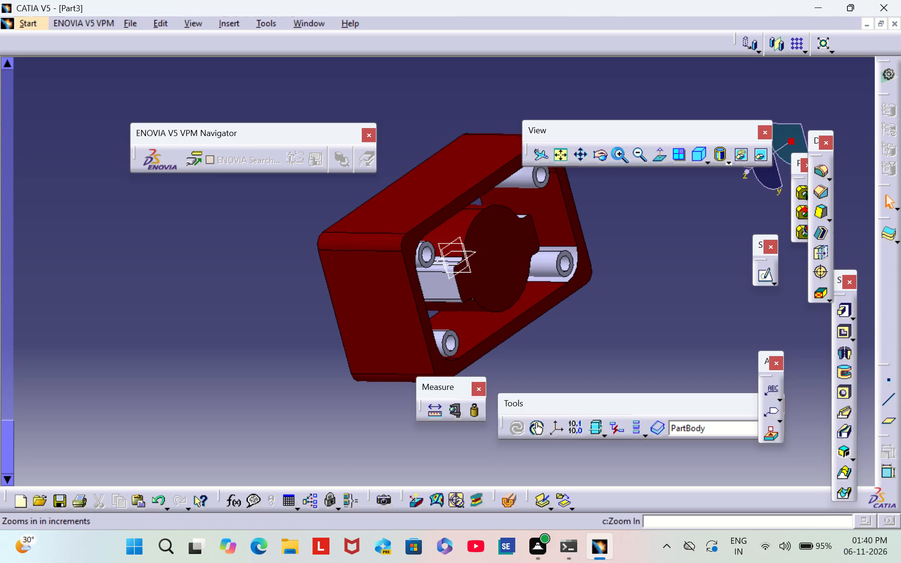
double_click(618, 153)
middle_click_drag(709, 329, 565, 368)
scroll(709, 329, "down", 2)
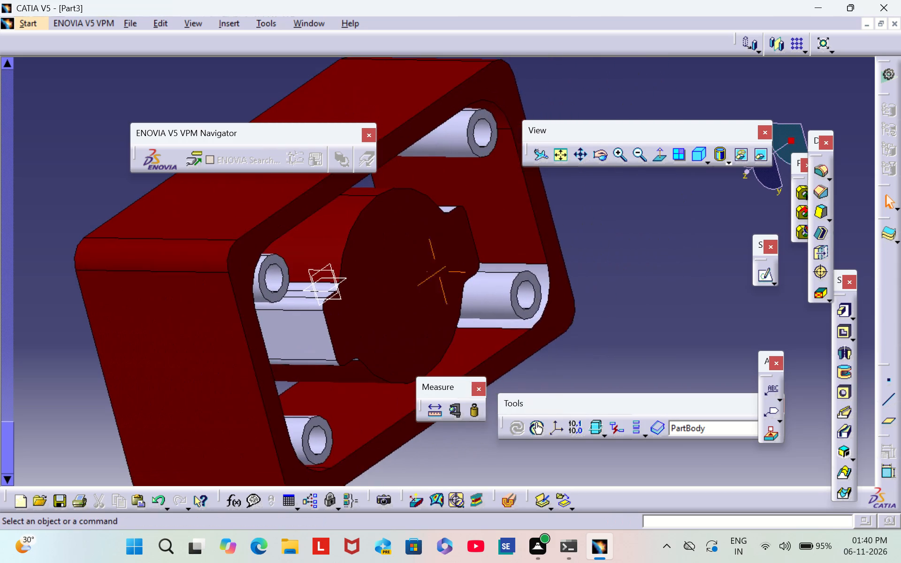
right_click(541, 268)
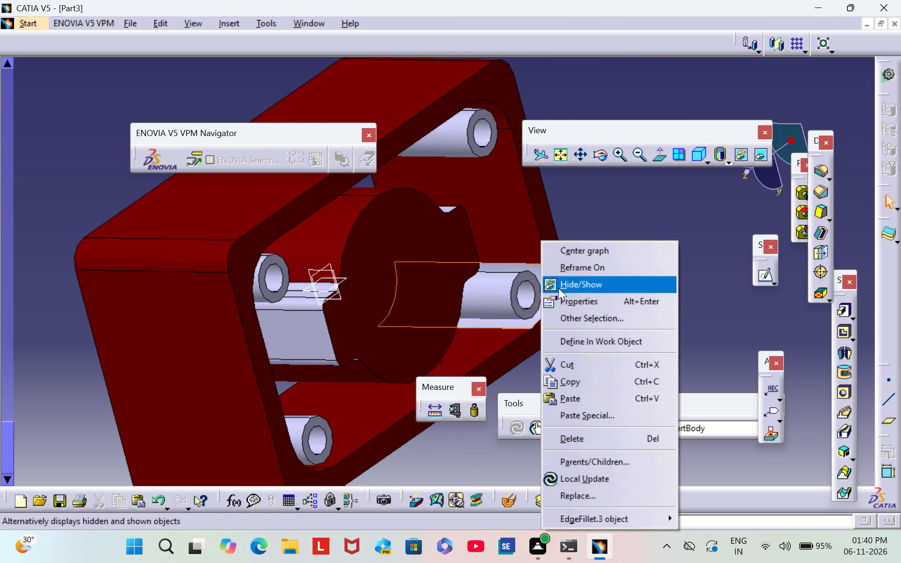
left_click(564, 297)
left_click(640, 158)
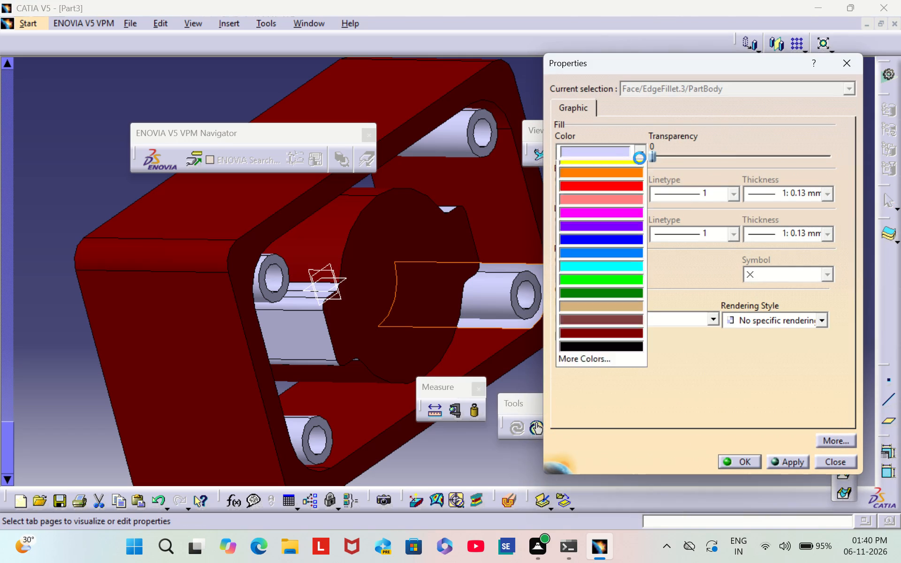
left_click(620, 363)
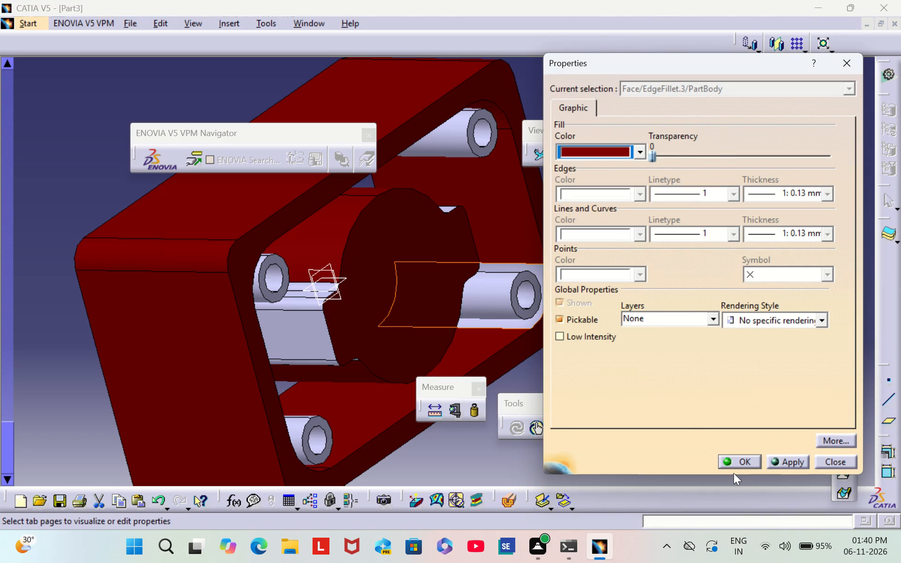
left_click(745, 461)
left_click(642, 298)
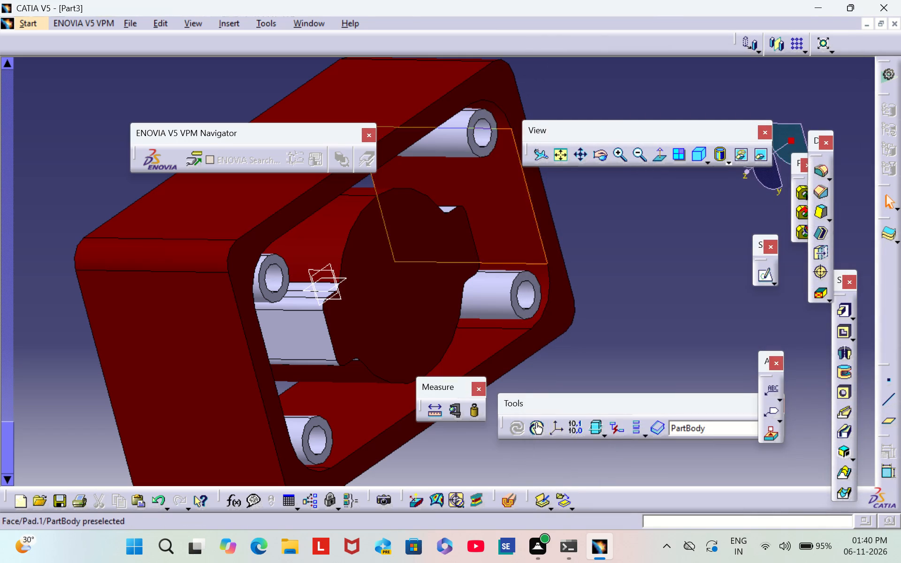
Set the fill colour of the annular end face of the corner tube at the frame's high-y, low-z corner to dark red.
triple_click(620, 154)
left_click(620, 154)
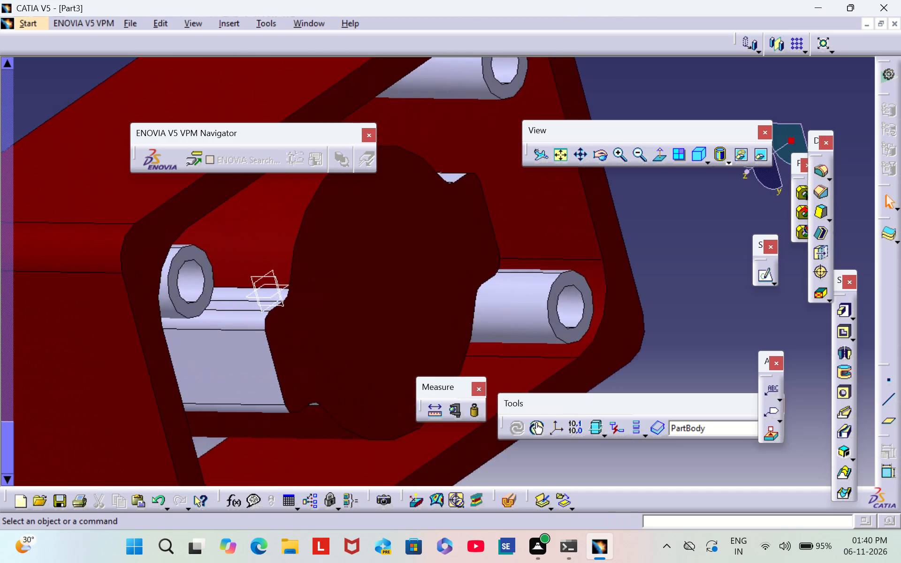
middle_click_drag(642, 221, 569, 319)
right_click(521, 370)
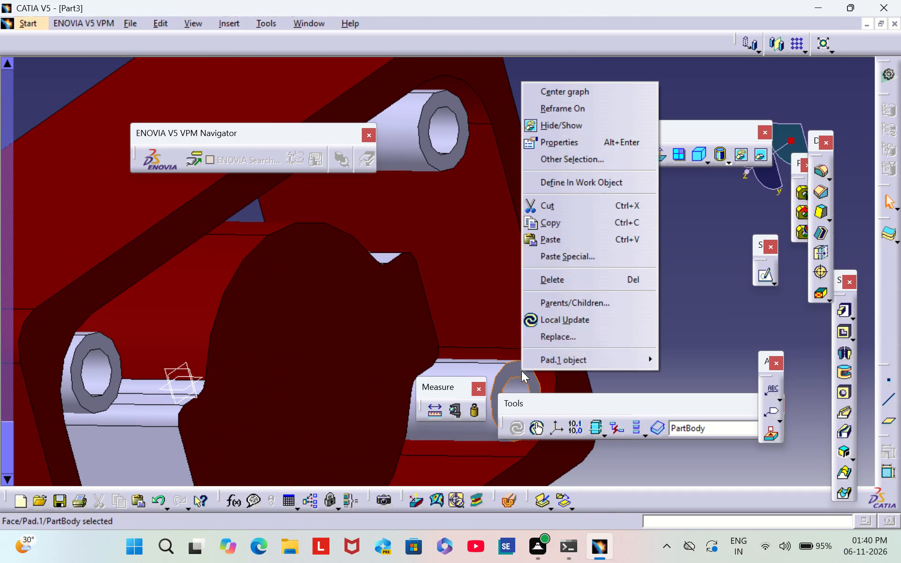
left_click(569, 143)
left_click(642, 152)
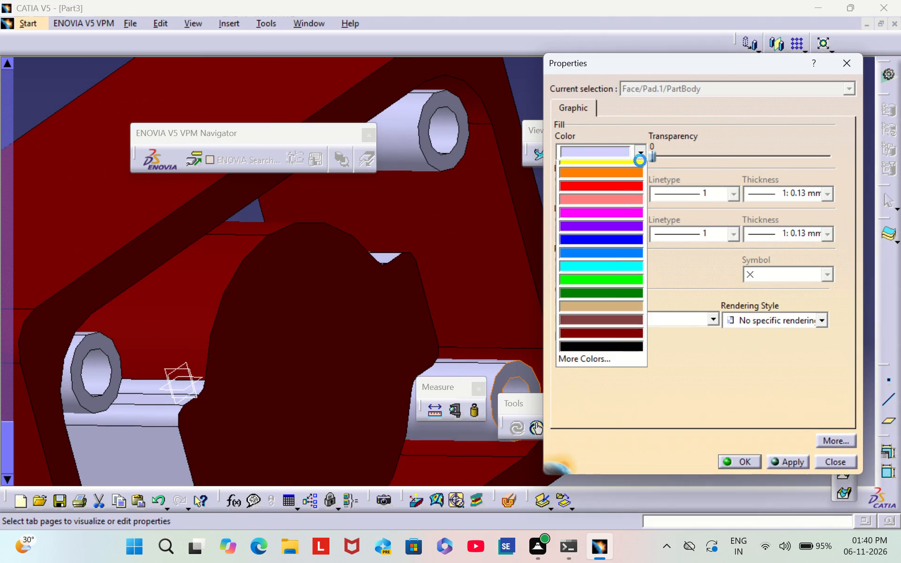
left_click(613, 372)
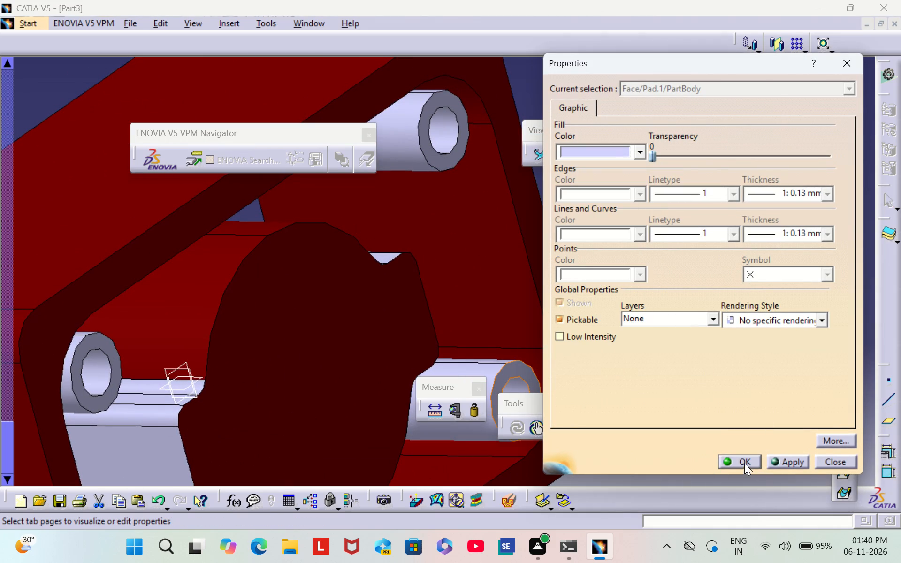
left_click(739, 462)
left_click(662, 335)
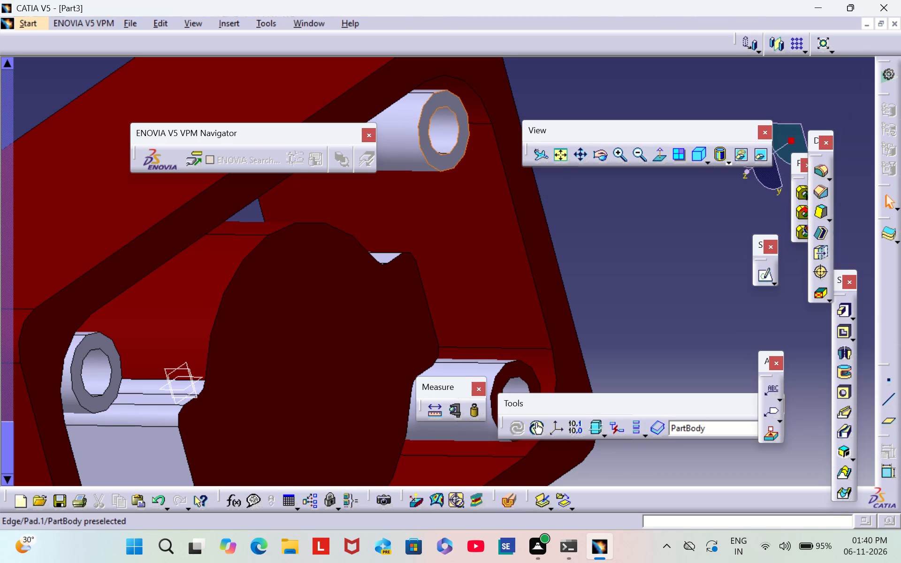
Colour the annular end face of the corner tube at the frame's low-y, low-z corner dark red.
right_click(443, 159)
left_click(498, 222)
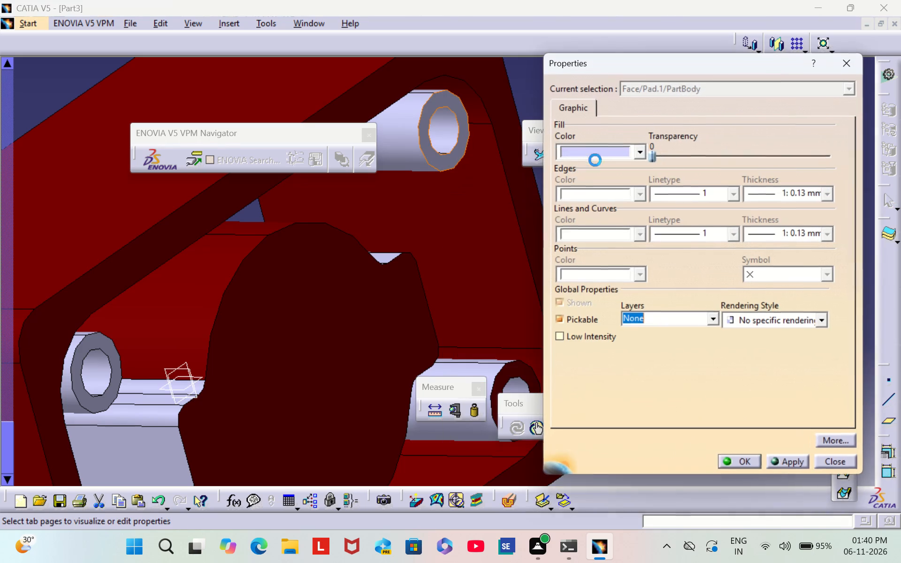
left_click(616, 146)
left_click(606, 366)
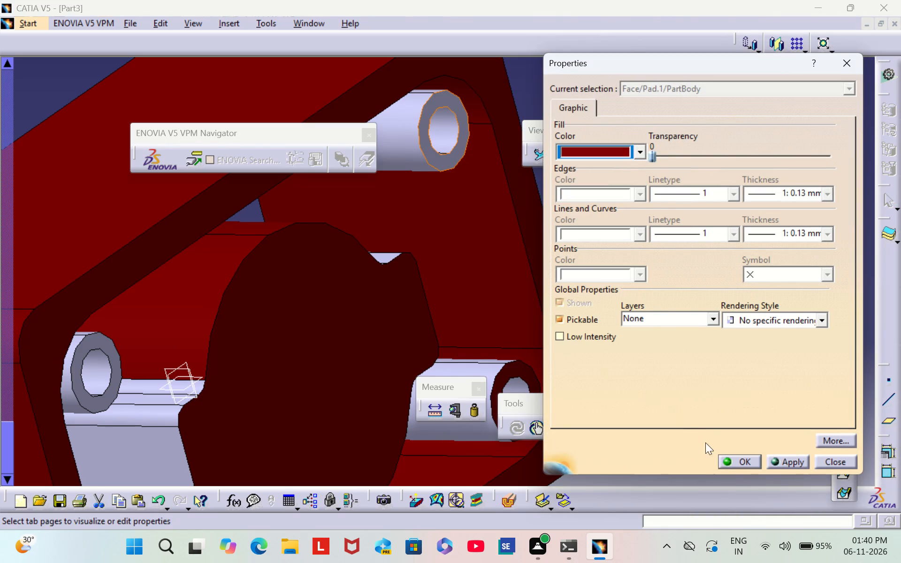
left_click(744, 462)
left_click(651, 304)
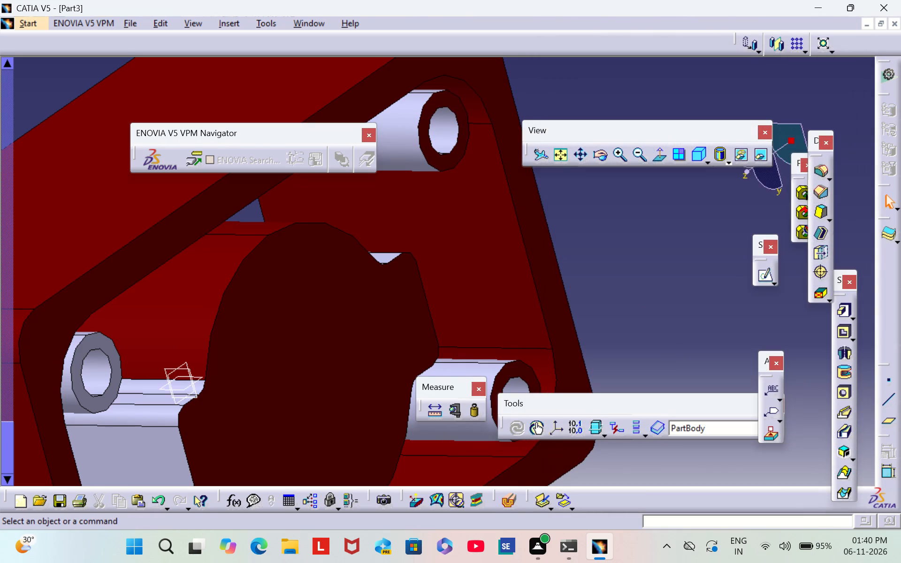
Set the fill colour of the central block's flat side face on its high-z side to dark red.
scroll(636, 288, "down", 1)
middle_click_drag(636, 288, 804, 183)
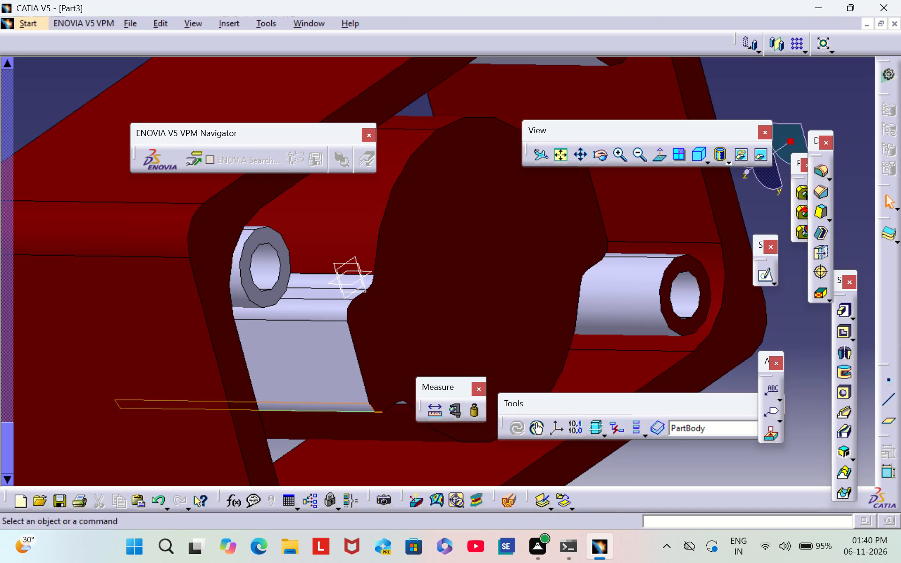
right_click(320, 373)
left_click(383, 151)
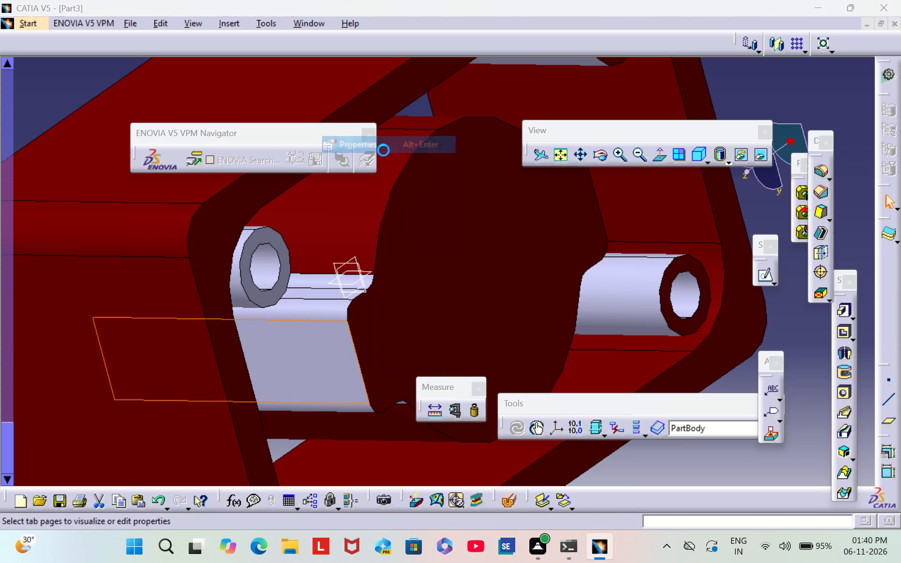
left_click(577, 155)
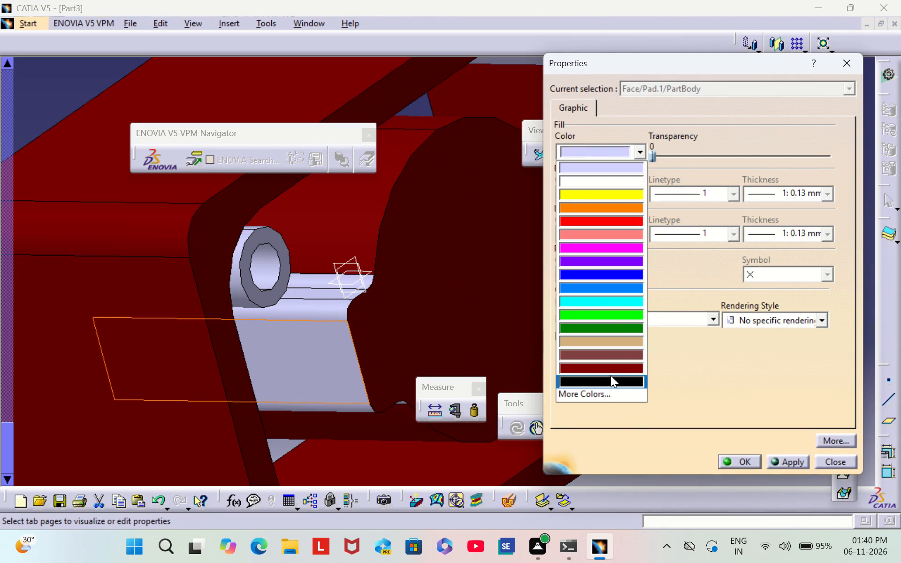
left_click(609, 369)
left_click(738, 460)
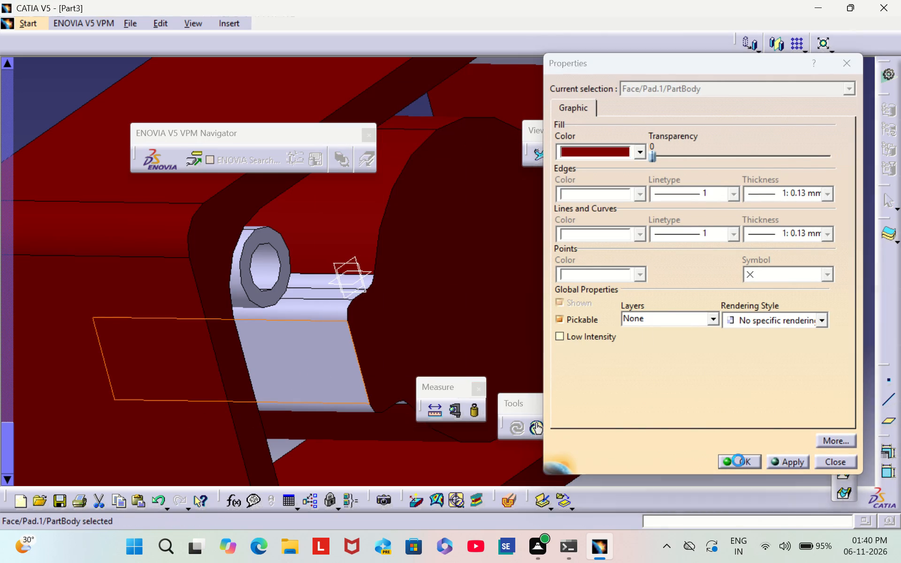
left_click(782, 327)
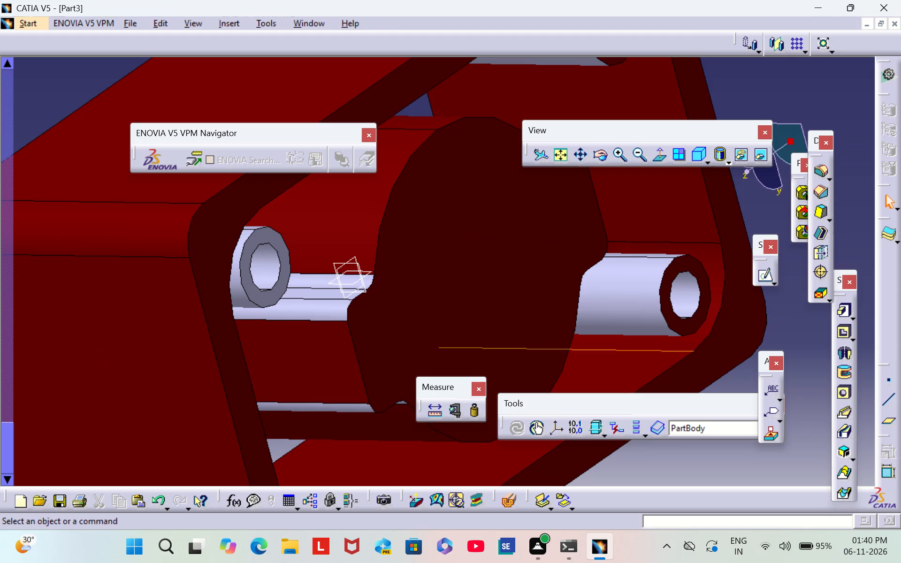
Colour the fillet face along the central block's outer edge at its low-y, high-z side dark red.
right_click(314, 309)
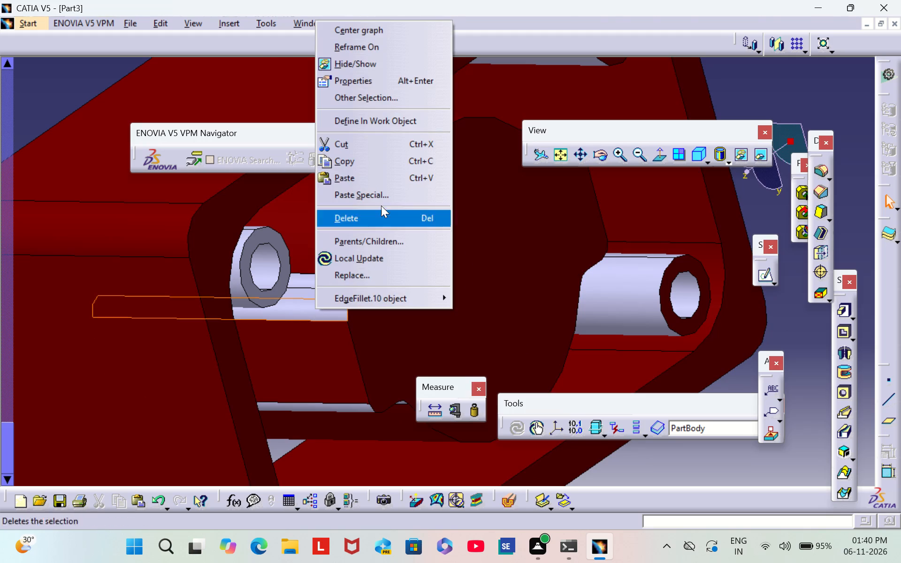
left_click(383, 86)
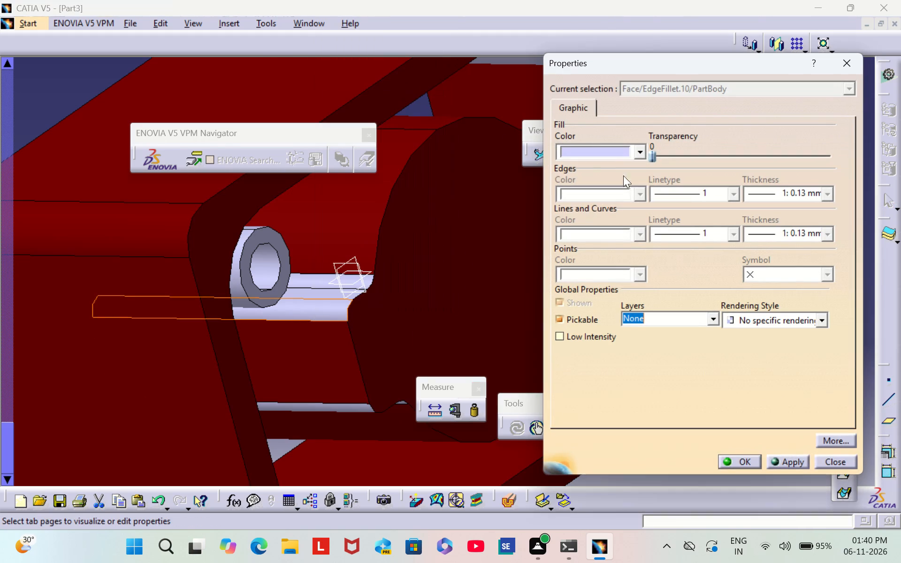
left_click(630, 156)
left_click(608, 362)
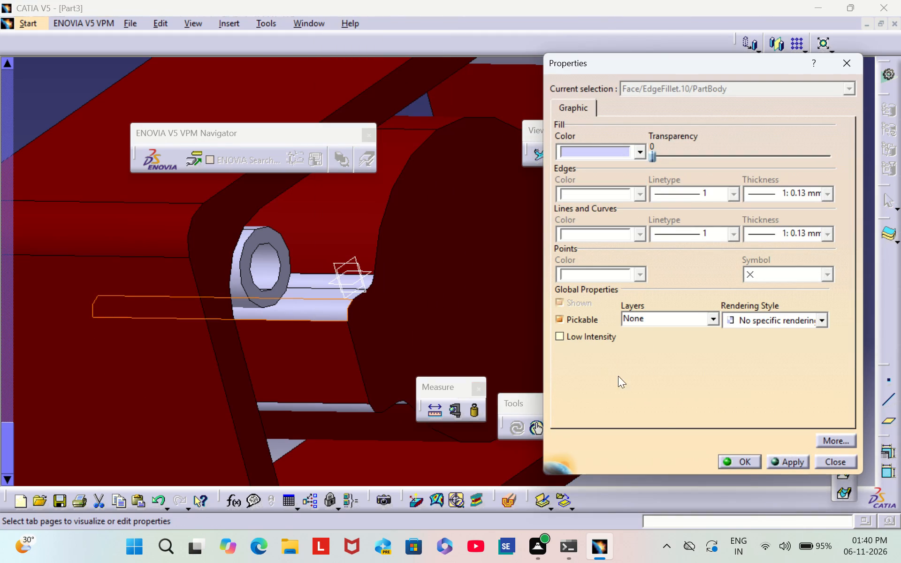
left_click(735, 460)
left_click(695, 462)
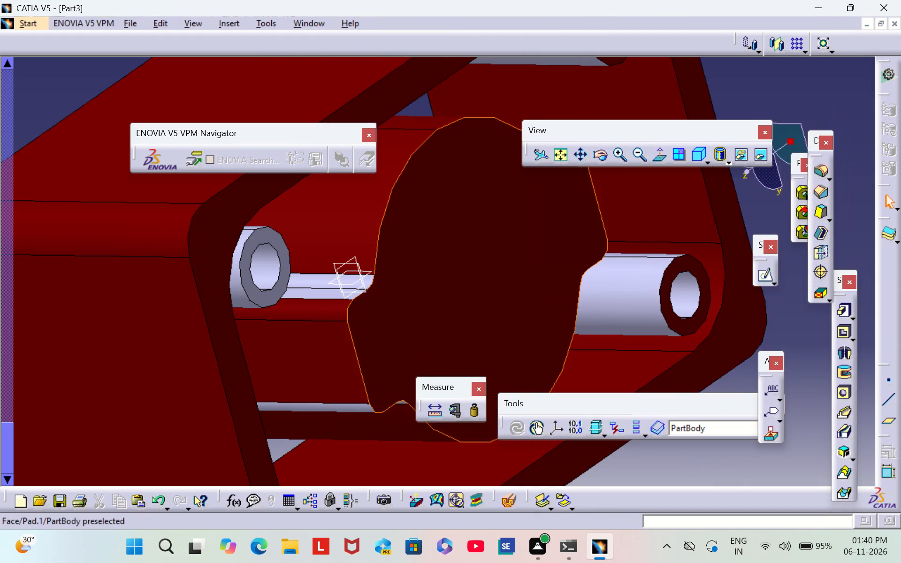
Colour the concave fillet face joining the central block to the cylinder on the low-y, high-z side dark red.
right_click(305, 280)
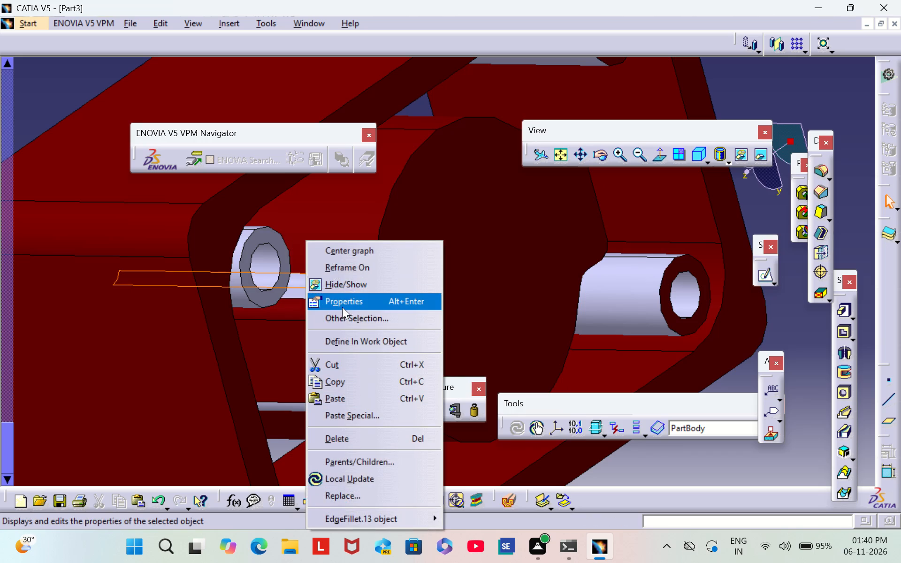
left_click(342, 307)
left_click(616, 155)
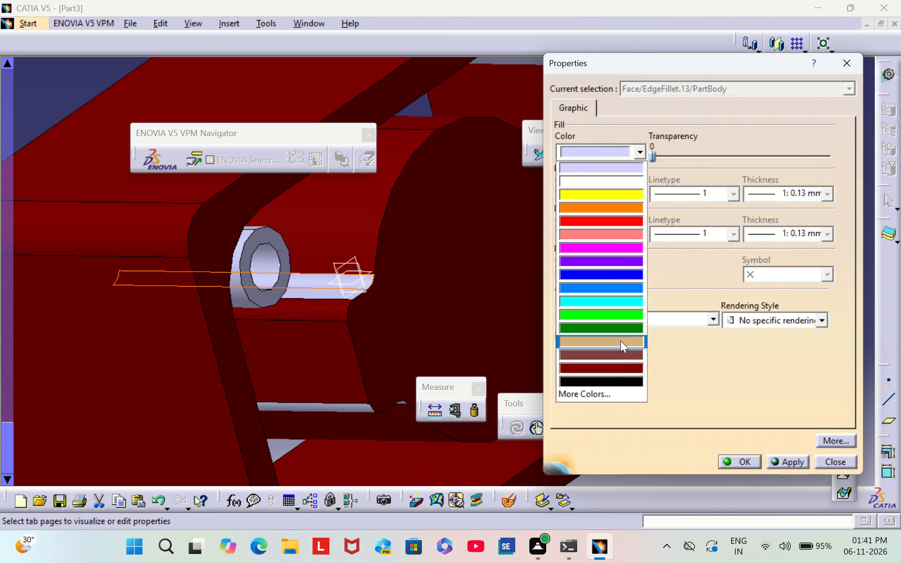
left_click(614, 366)
left_click(738, 461)
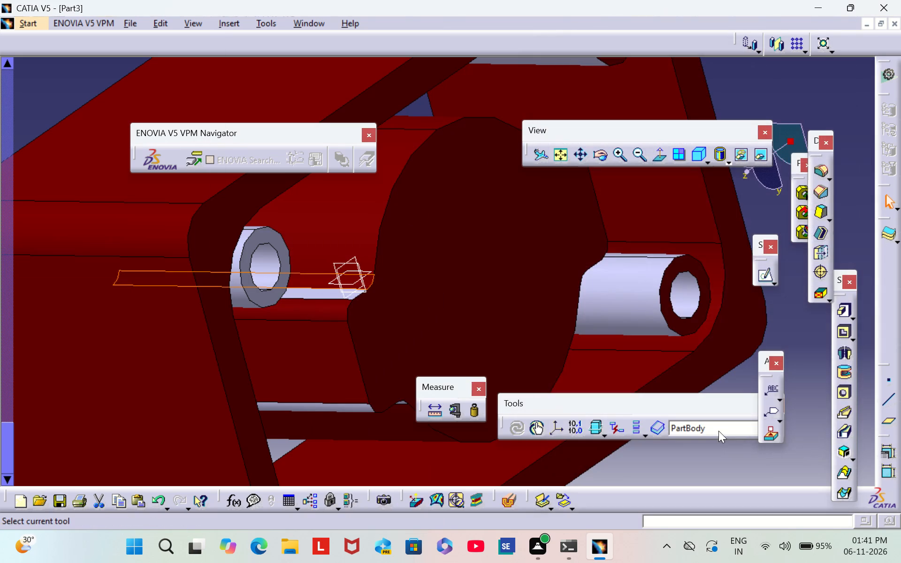
left_click(677, 457)
Set the fill colour of the outer cylindrical face of the high-y, low-z corner tube to dark red.
right_click(636, 294)
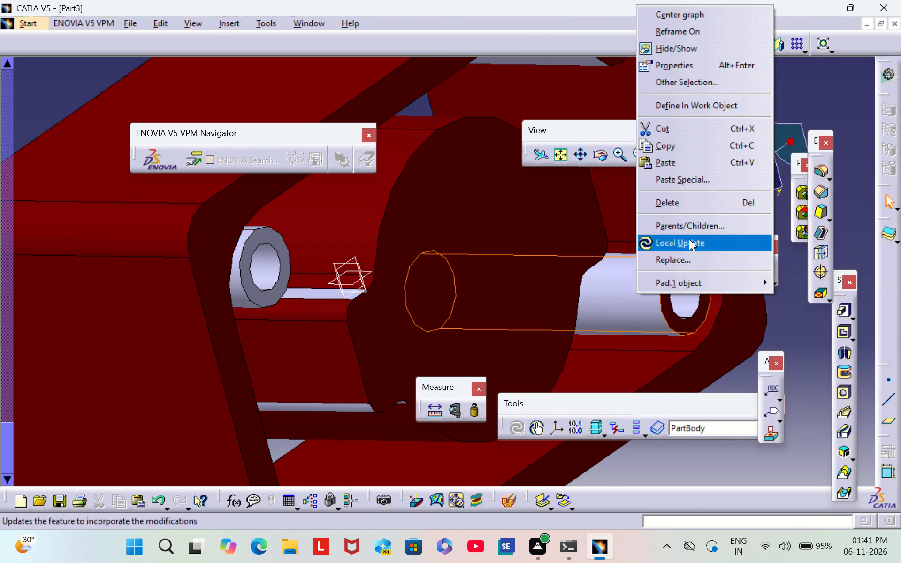
right_click(713, 62)
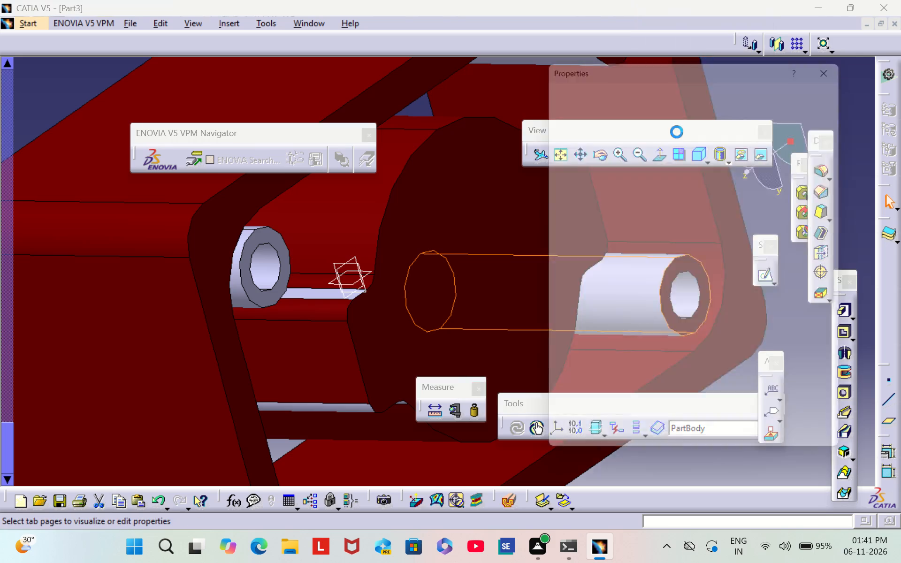
left_click(635, 157)
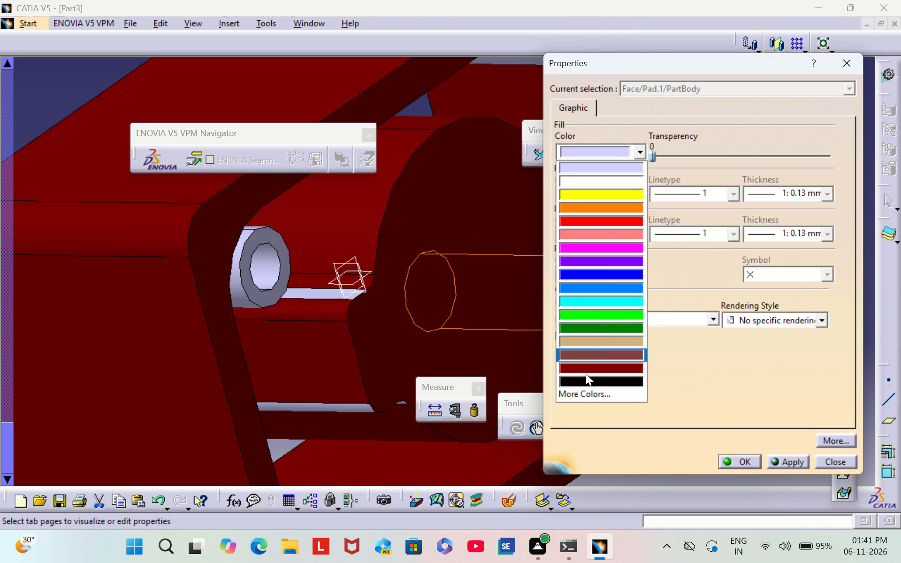
left_click(586, 373)
left_click(740, 456)
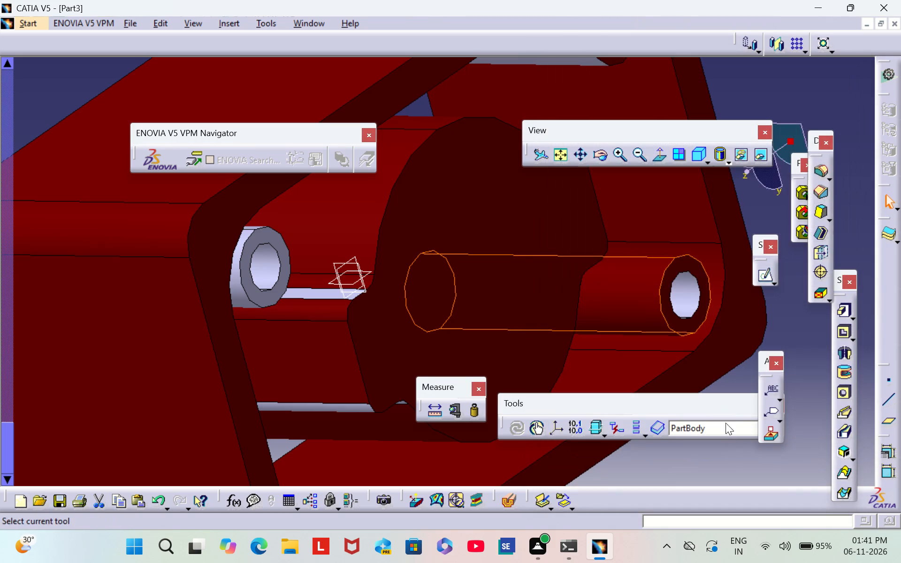
left_click(787, 315)
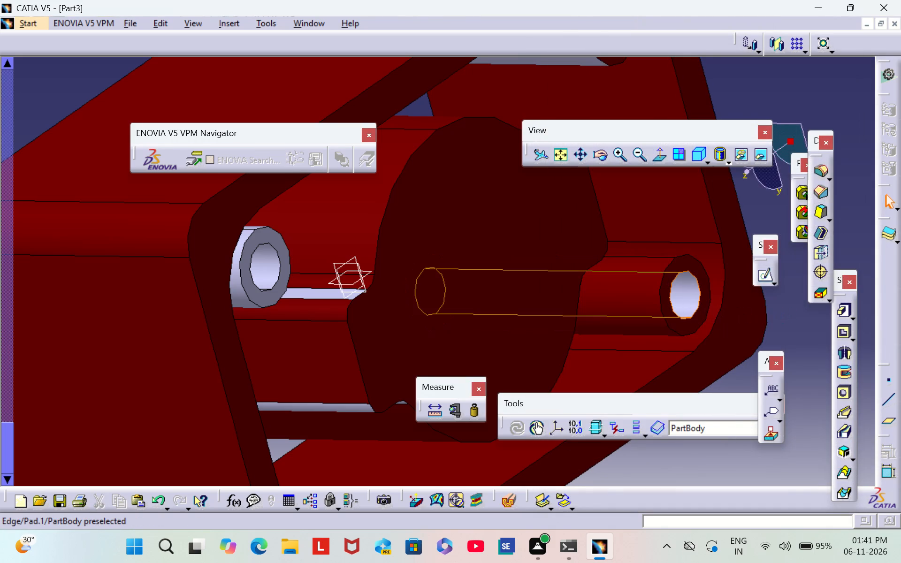
Colour the inner bore face of the high-y, low-z corner tube dark red.
right_click(689, 300)
right_click(726, 76)
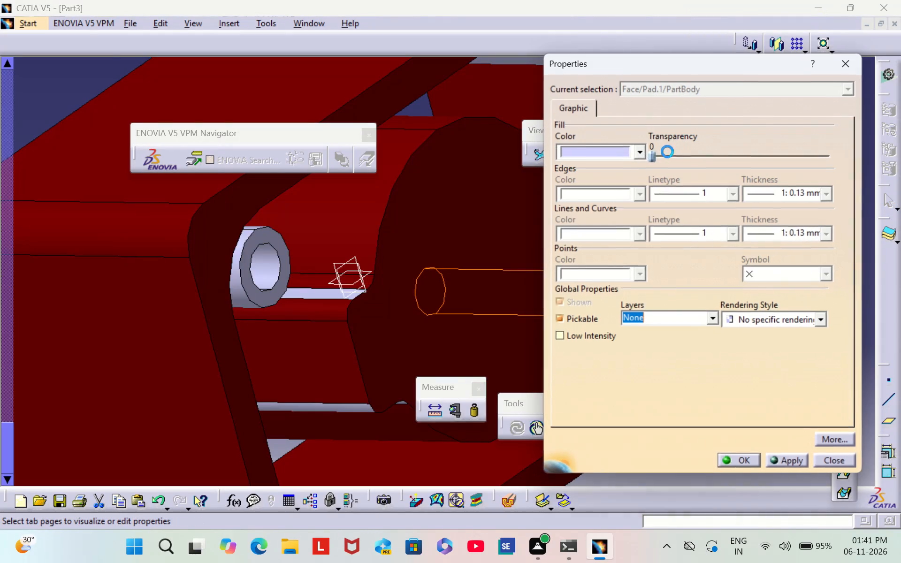
left_click(638, 156)
left_click(599, 372)
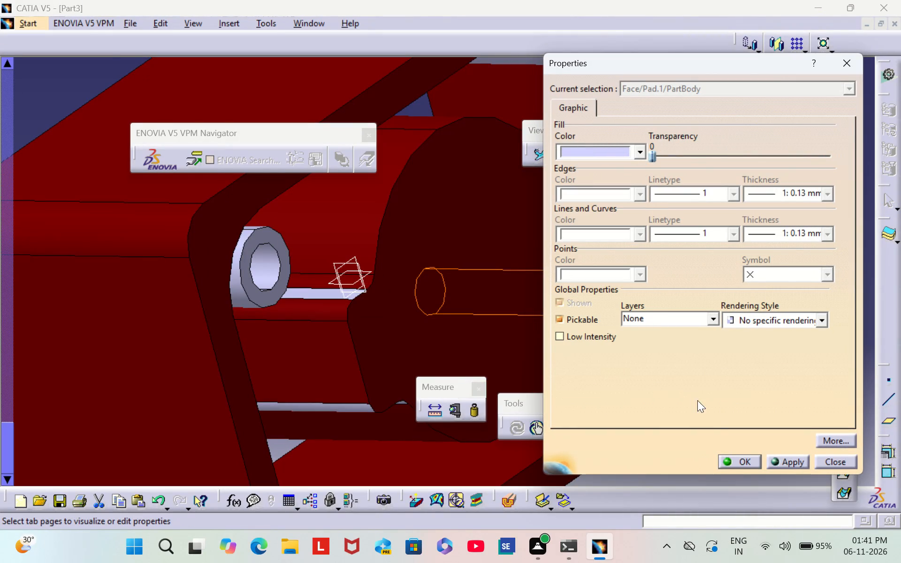
left_click(741, 462)
left_click(795, 311)
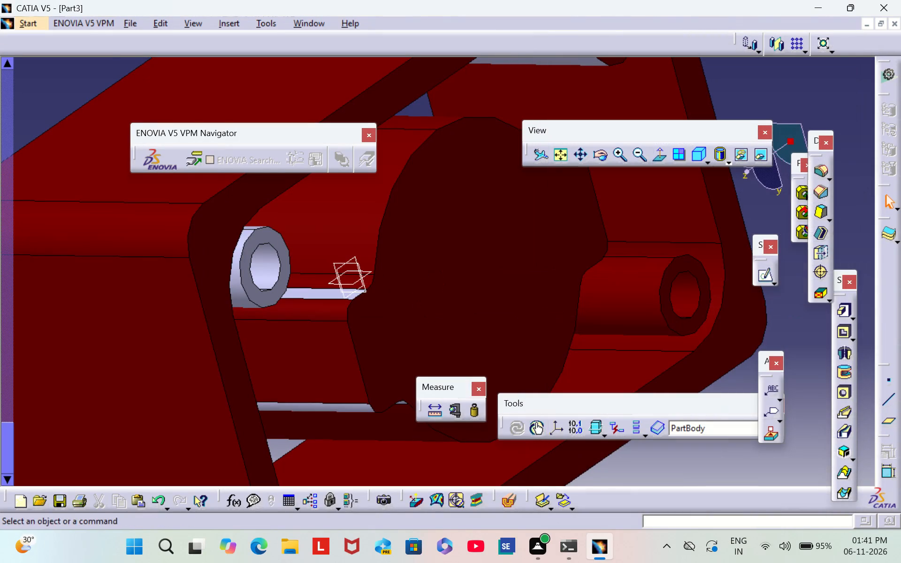
Set the fill colour of the annular end face of the corner tube at the frame's high-y, high-z corner to dark red.
middle_click_drag(289, 406, 486, 274)
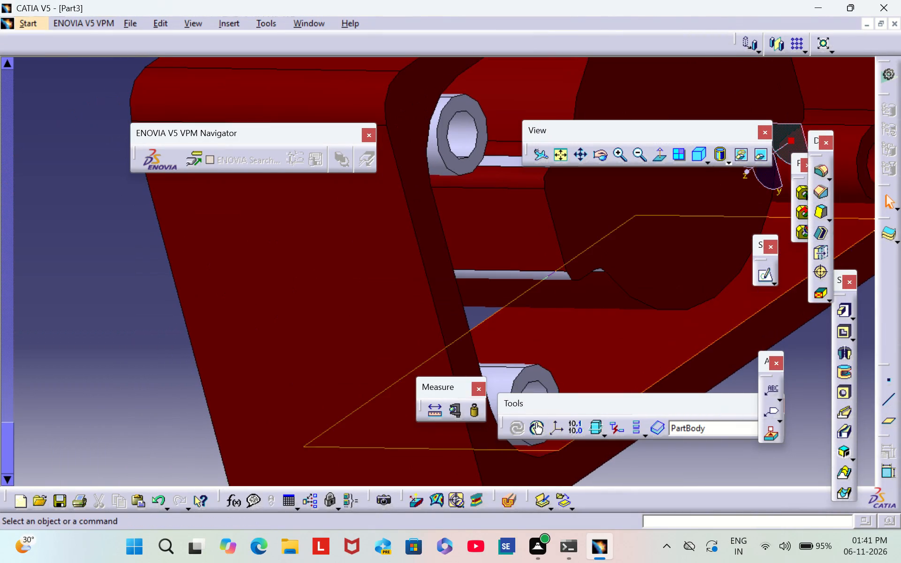
middle_click_drag(557, 357, 519, 299)
scroll(557, 357, "down", 1)
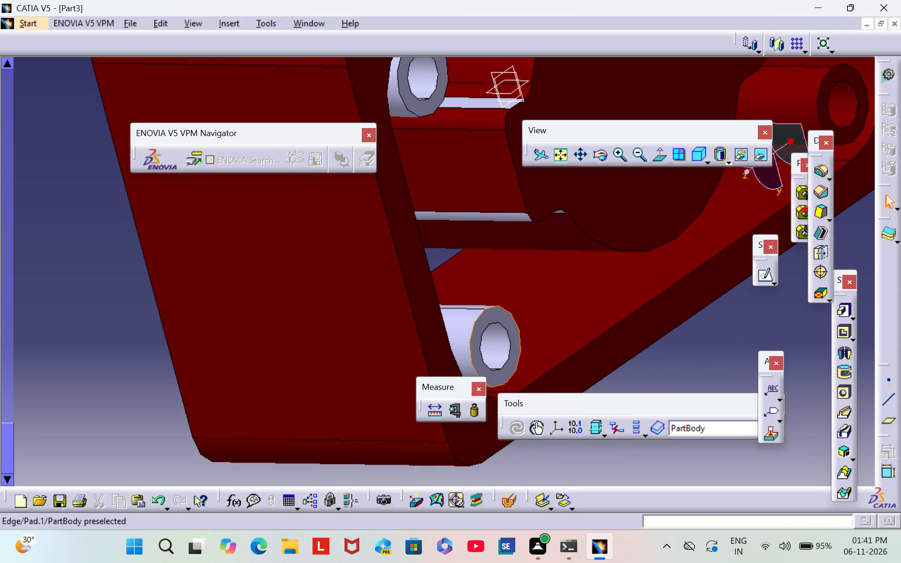
right_click(499, 318)
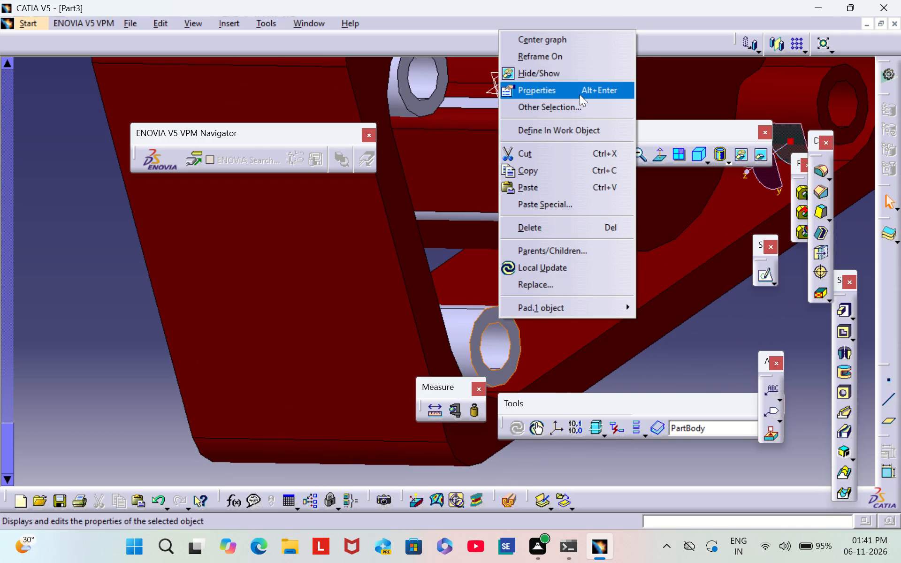
left_click(580, 94)
left_click(606, 153)
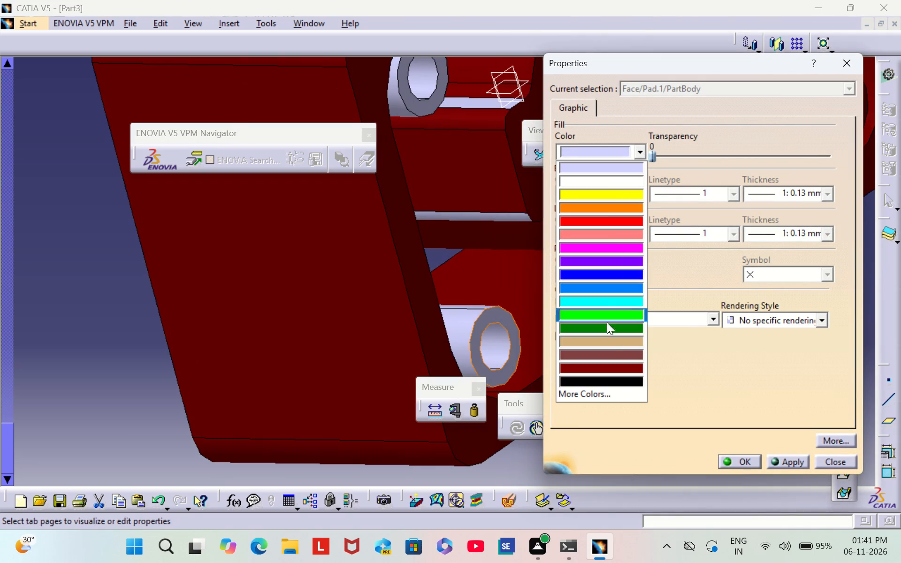
left_click(613, 363)
left_click(742, 465)
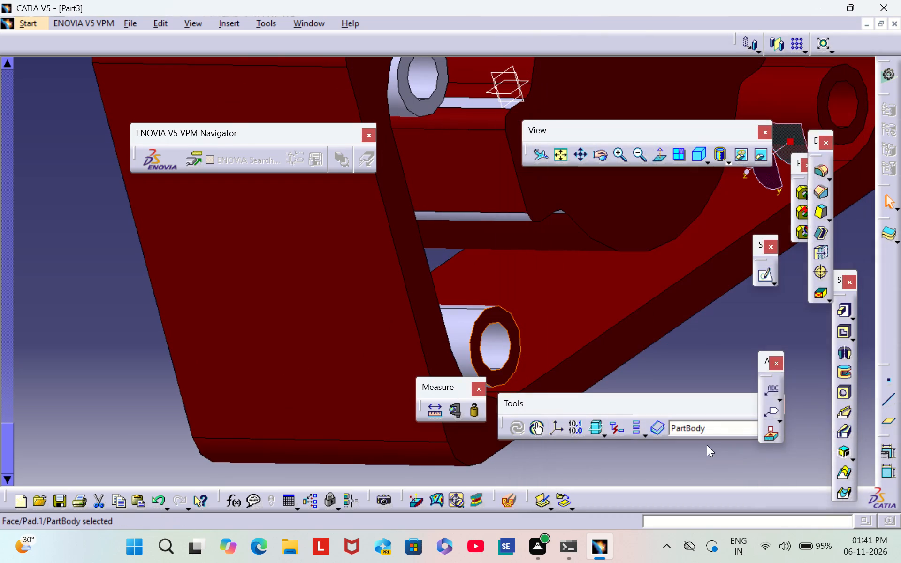
left_click(686, 381)
Set the fill colour of the outer cylindrical face of the high-y, high-z corner tube to dark red.
middle_click_drag(679, 363, 534, 356)
right_click_drag(678, 361, 534, 356)
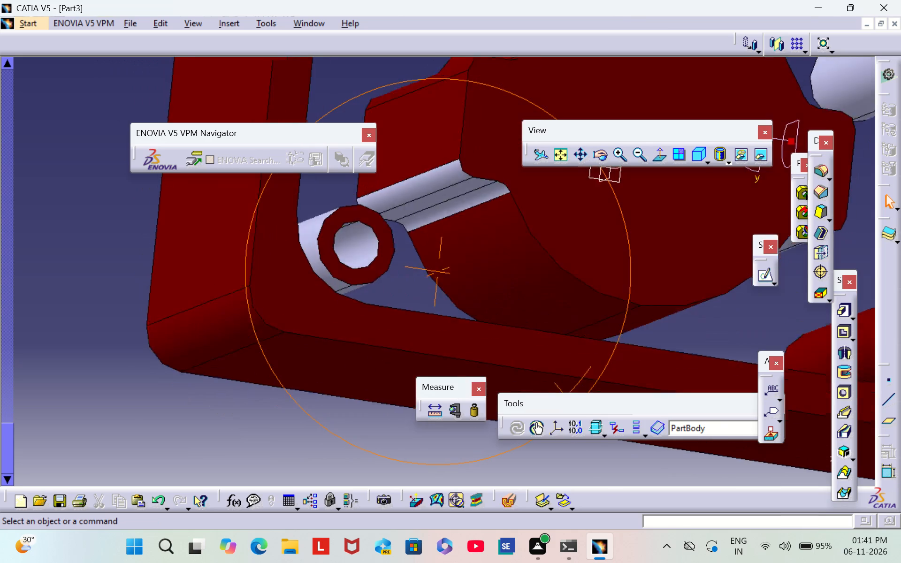
middle_click_drag(534, 356, 539, 390)
right_click_drag(534, 356, 539, 390)
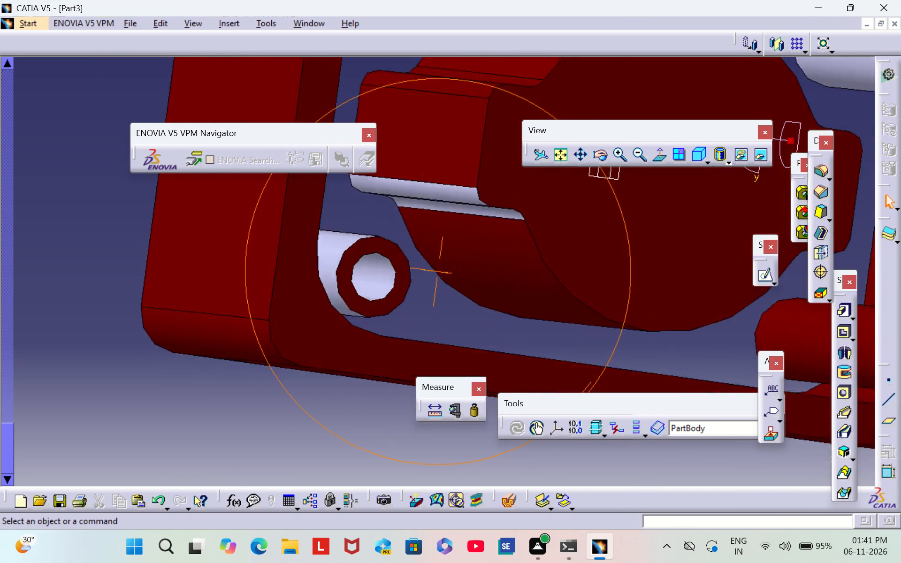
right_click_drag(539, 390, 534, 434)
middle_click_drag(539, 390, 534, 434)
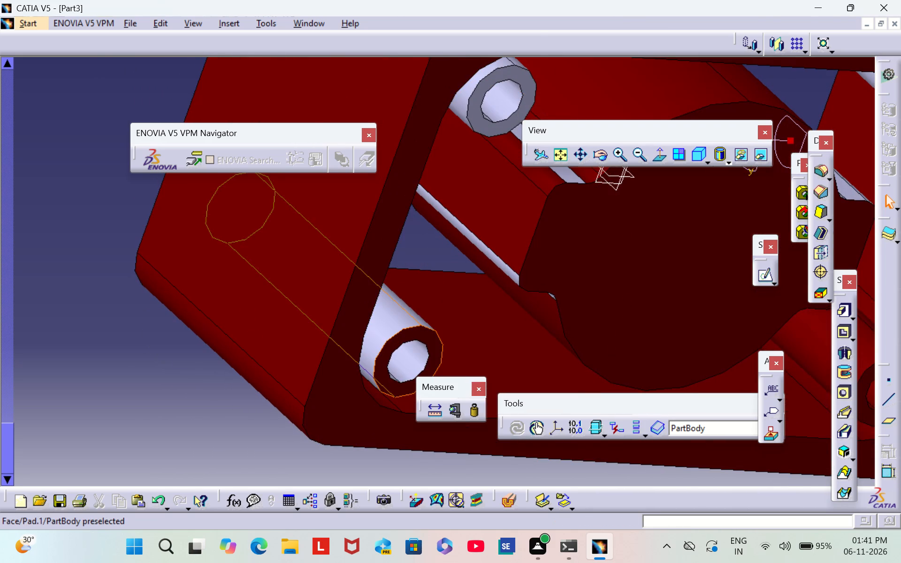
right_click(401, 322)
right_click(465, 87)
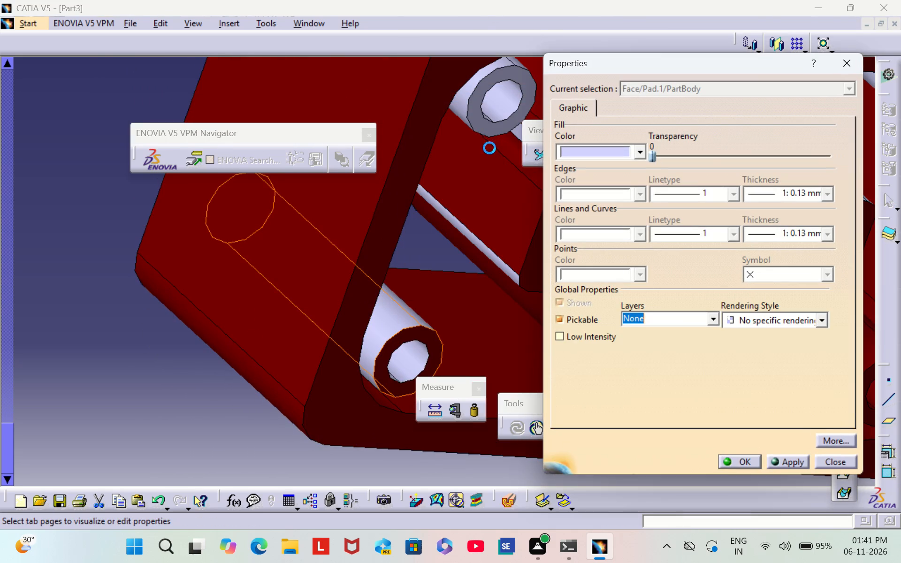
left_click(643, 151)
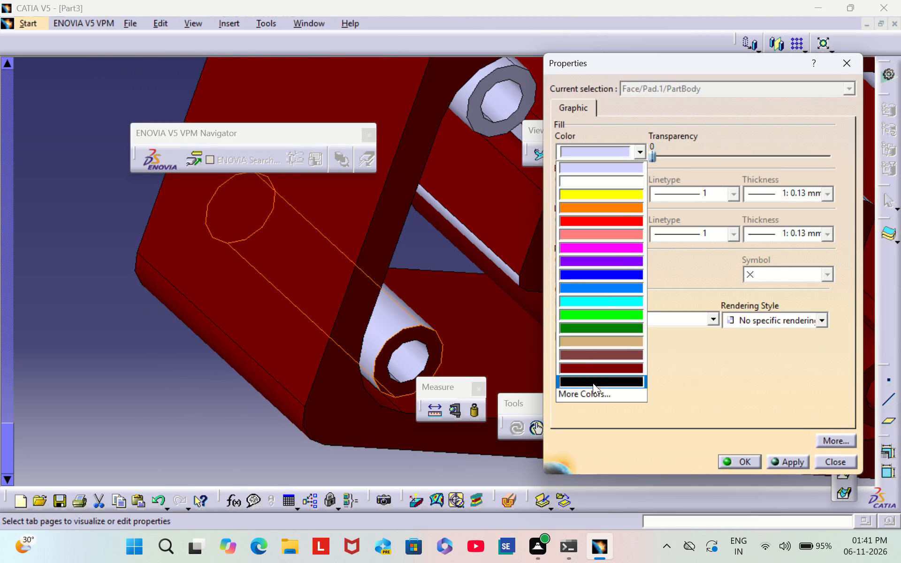
left_click(627, 369)
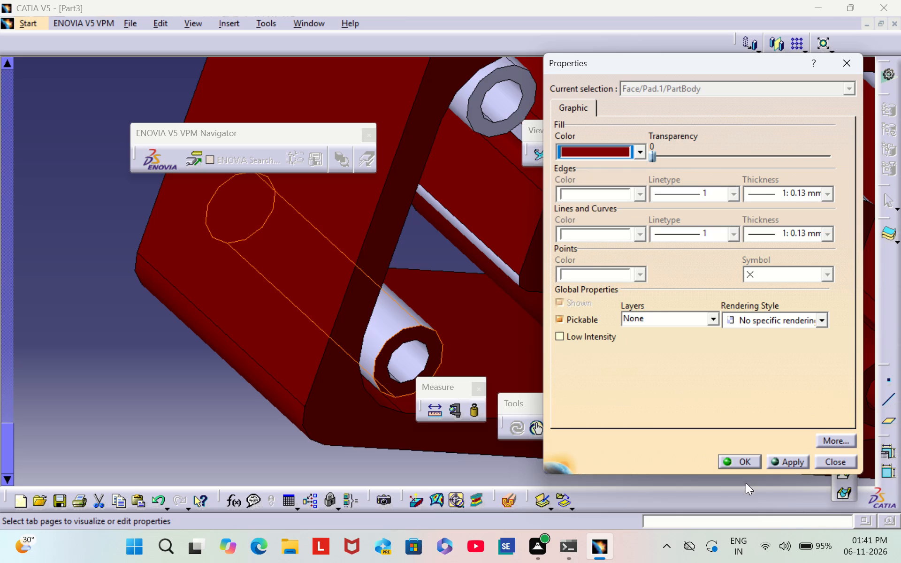
left_click(737, 463)
left_click(237, 424)
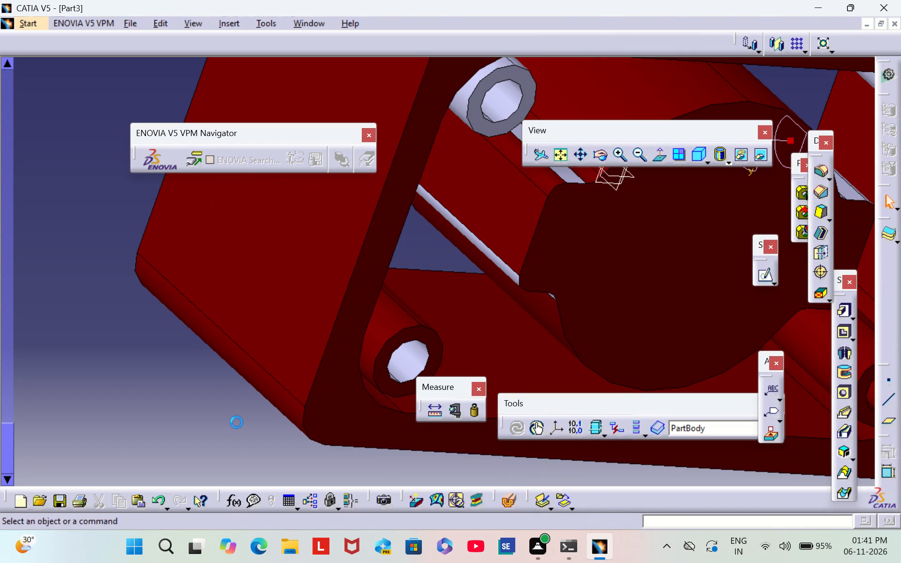
Colour the inner bore face of the high-y, high-z corner tube dark red.
right_click(418, 361)
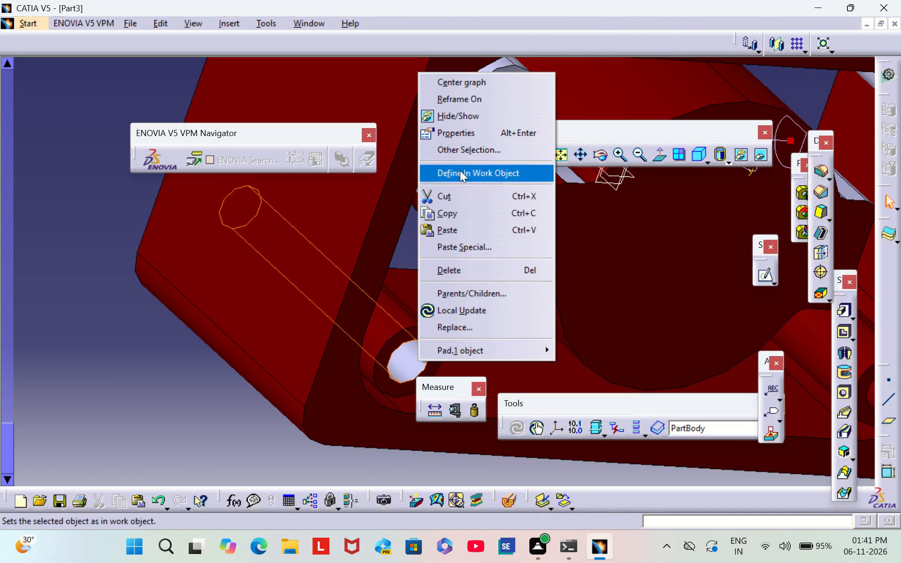
right_click(478, 126)
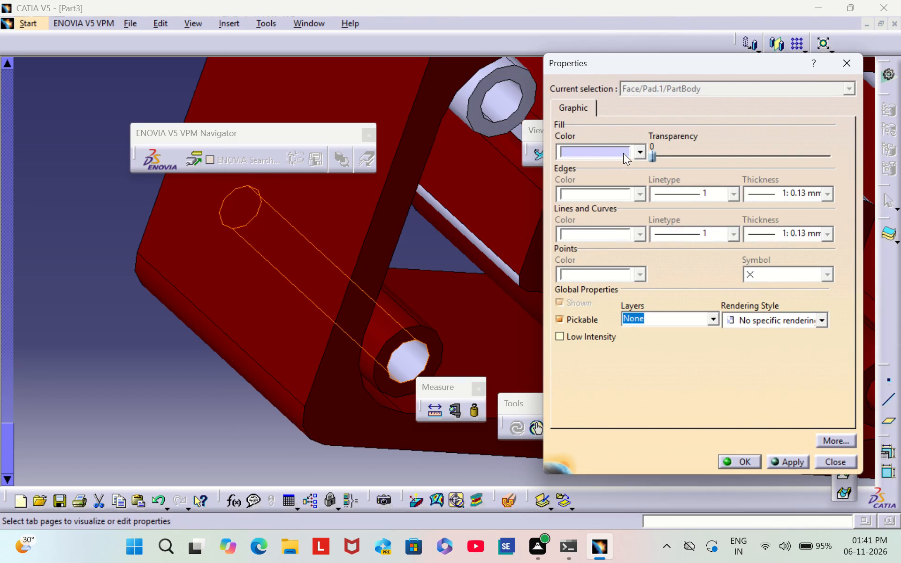
left_click(623, 152)
left_click(575, 365)
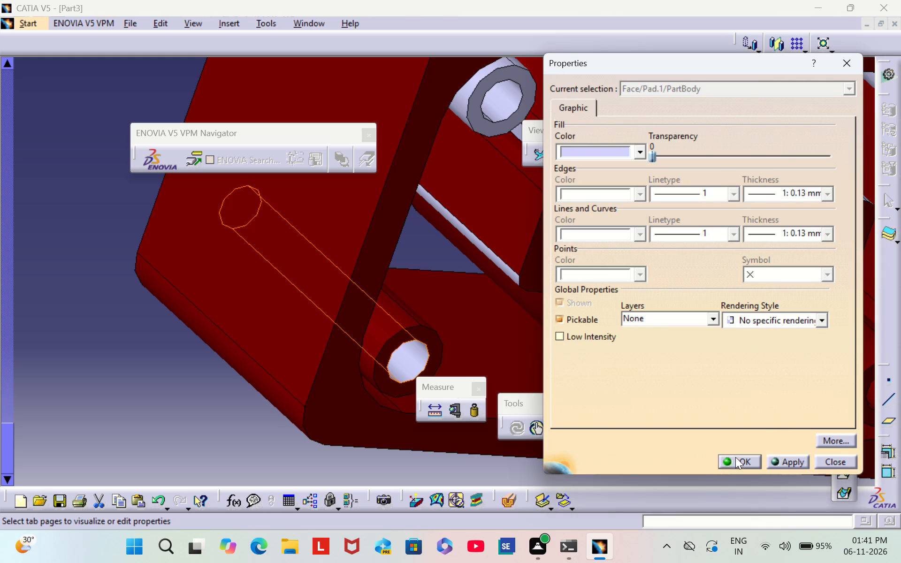
left_click(736, 456)
left_click(146, 342)
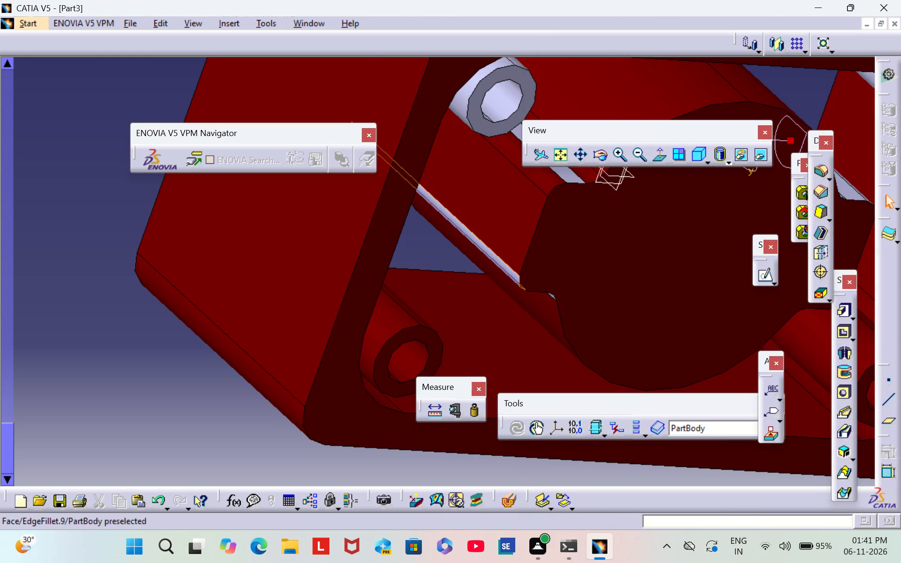
Colour the rounded outer-corner fillet face of the central block on its high-y, high-z side dark red.
right_click(473, 243)
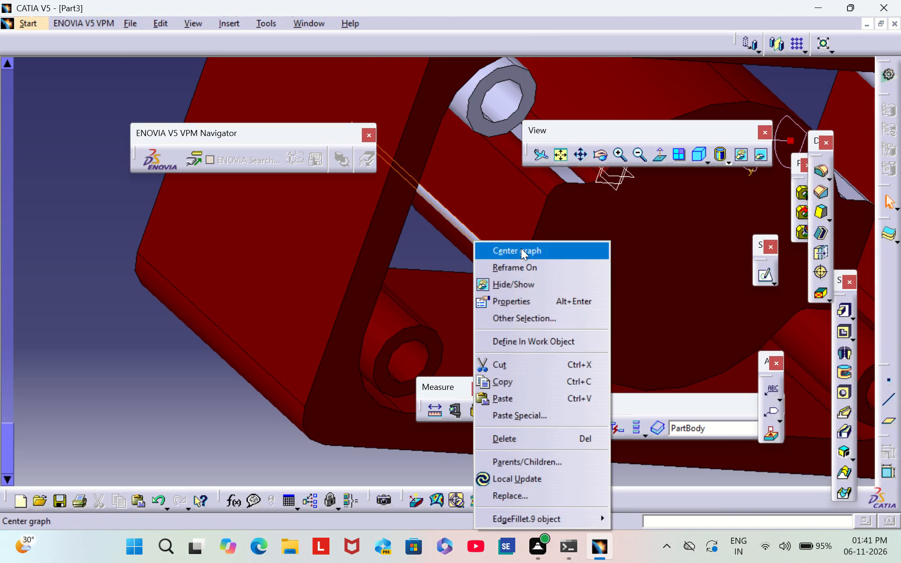
left_click(521, 299)
left_click(611, 150)
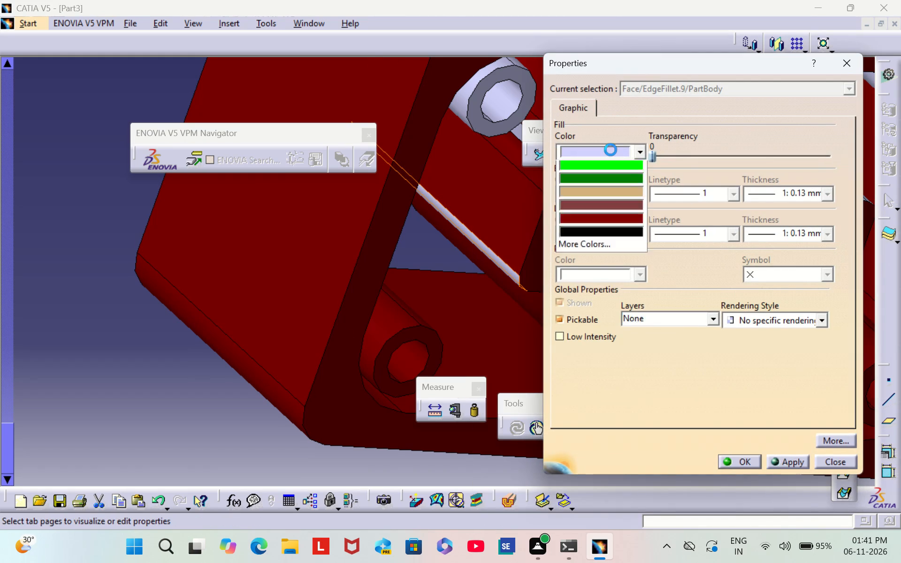
left_click(617, 360)
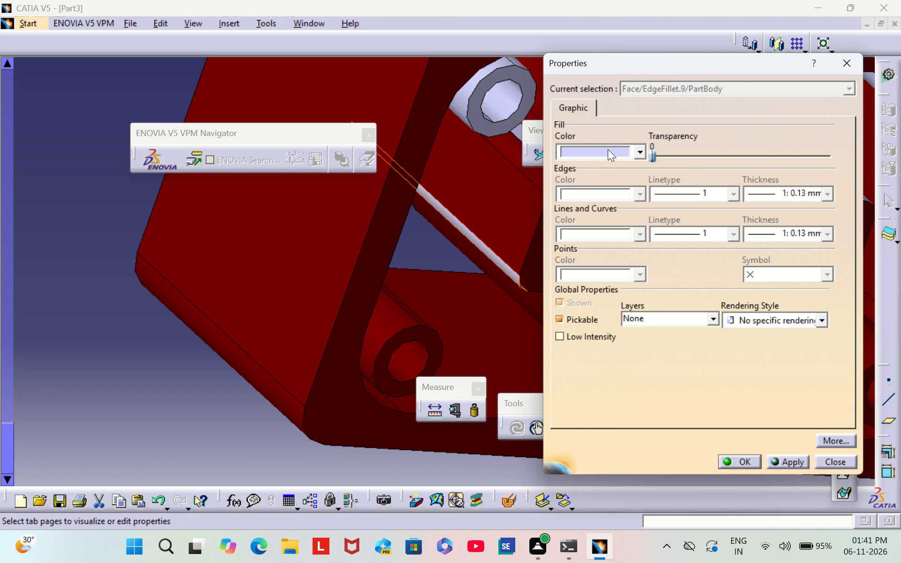
left_click(606, 155)
left_click(607, 372)
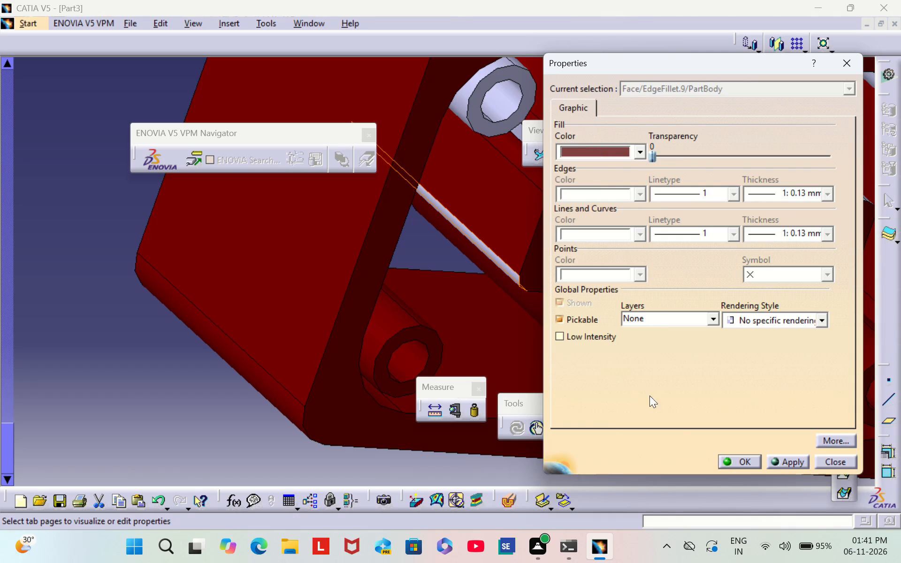
left_click(733, 459)
left_click(231, 385)
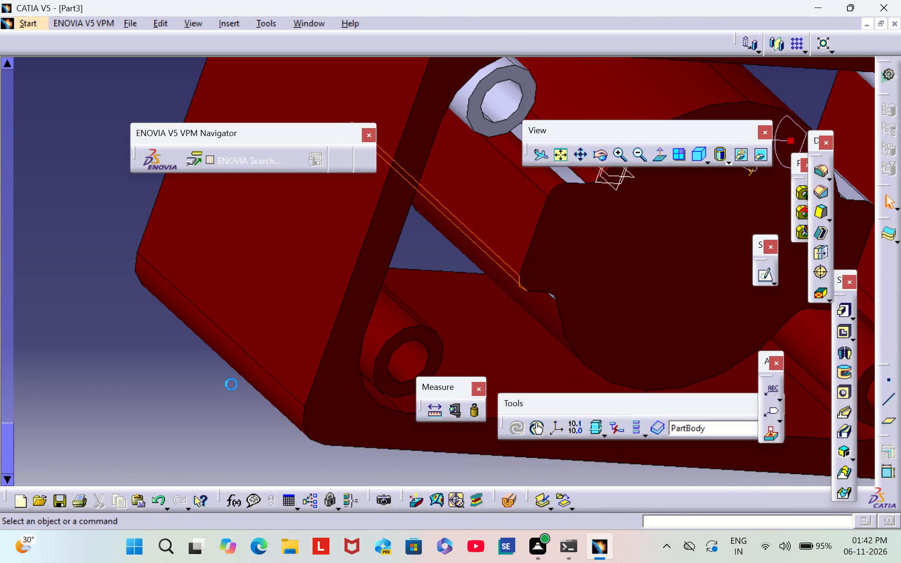
Set the fill colour of the central block's narrow flat face on the low-y, high-z side to dark red.
scroll(590, 185, "down", 1)
middle_click_drag(590, 185, 489, 266)
middle_click_drag(443, 166, 443, 166)
scroll(443, 166, "down", 1)
right_click_drag(443, 166, 297, 263)
middle_click_drag(443, 166, 297, 263)
right_click(323, 312)
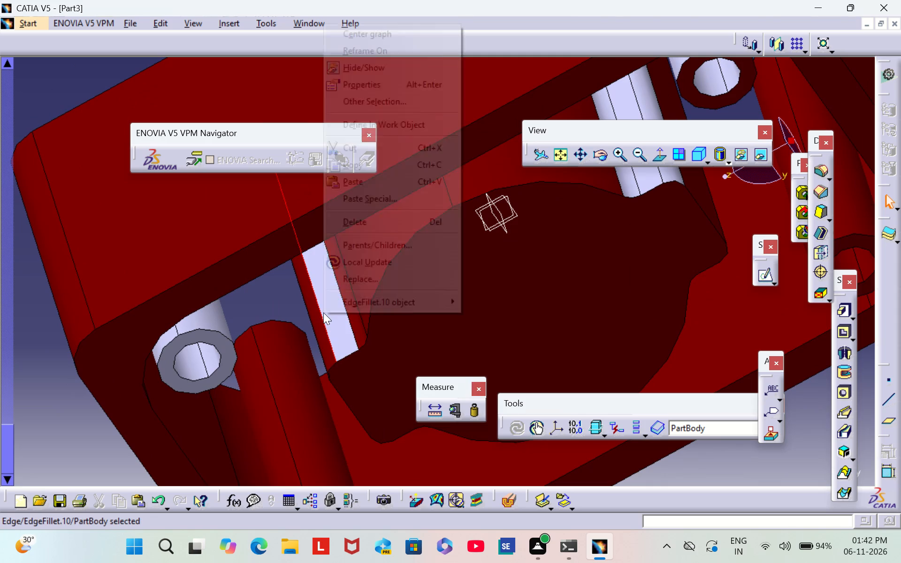
left_click(34, 373)
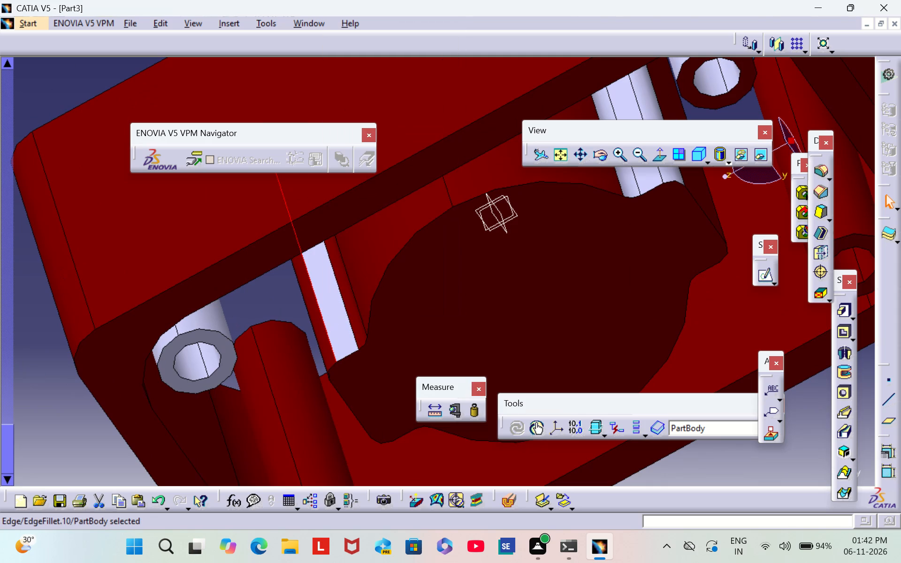
left_click(41, 373)
right_click(337, 311)
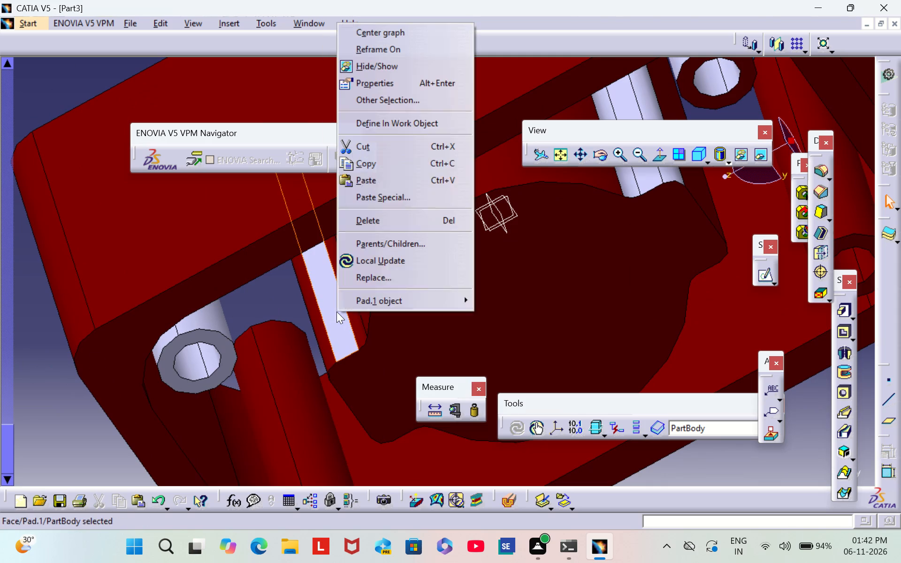
right_click(411, 89)
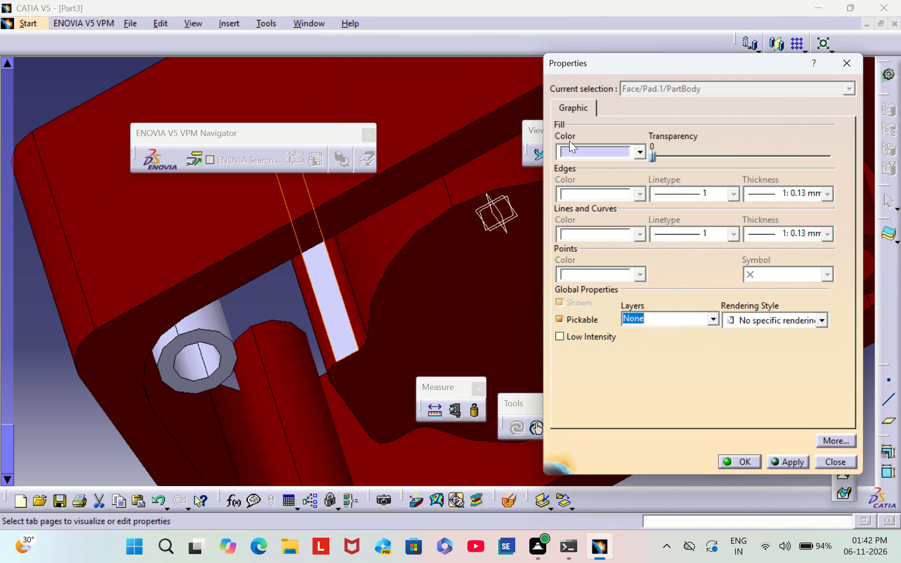
left_click(574, 150)
left_click(600, 368)
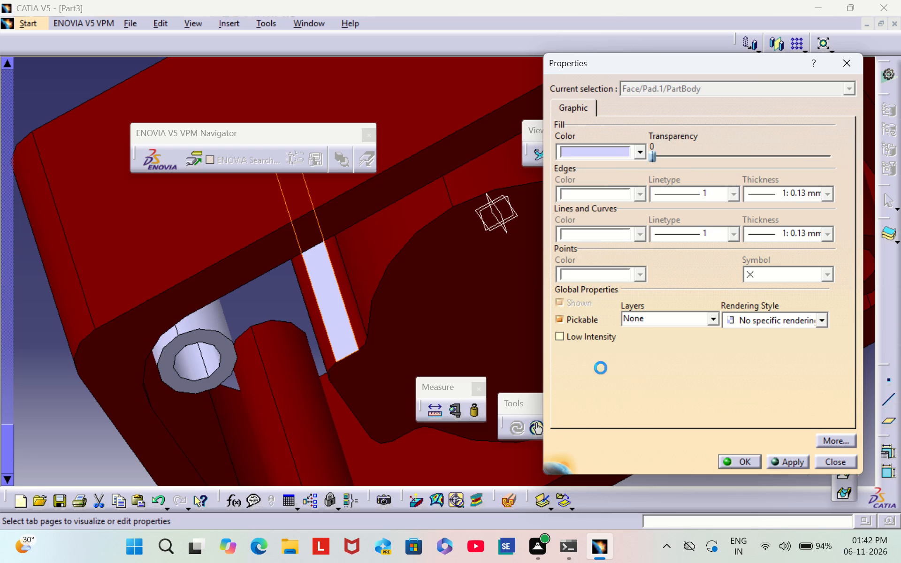
left_click(732, 461)
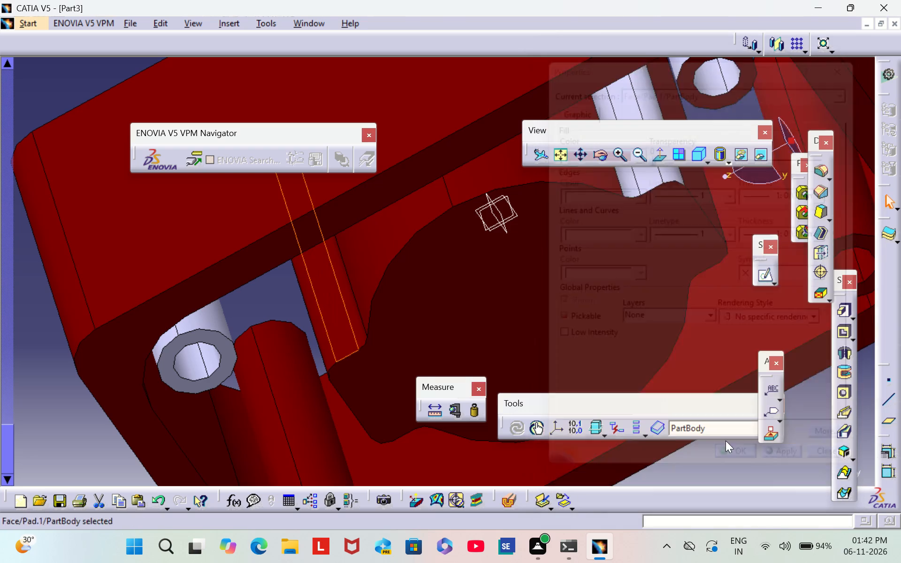
left_click(728, 461)
Colour the inner bore face of the low-y, low-z corner tube dark red.
middle_click_drag(767, 281, 765, 281)
scroll(767, 281, "down", 1)
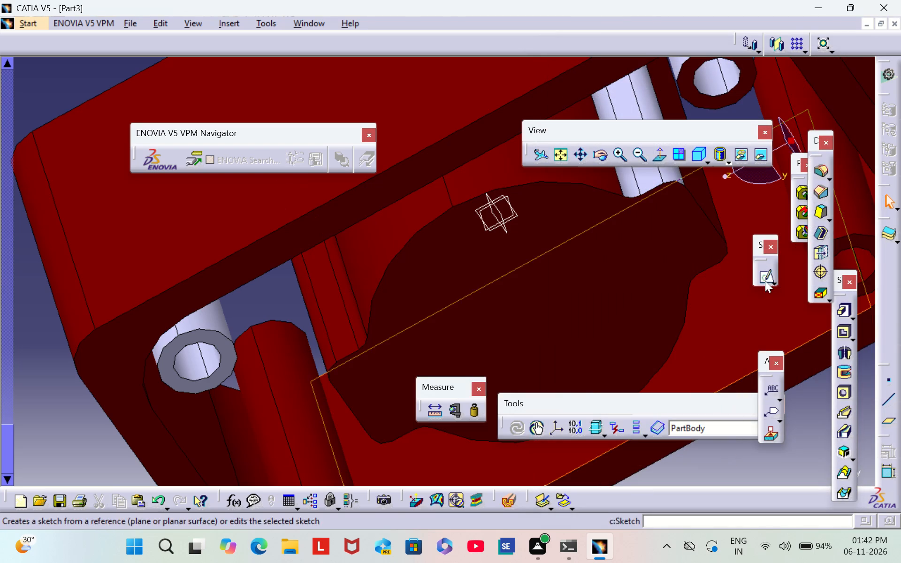
middle_click_drag(765, 281, 592, 396)
middle_click_drag(647, 285, 440, 425)
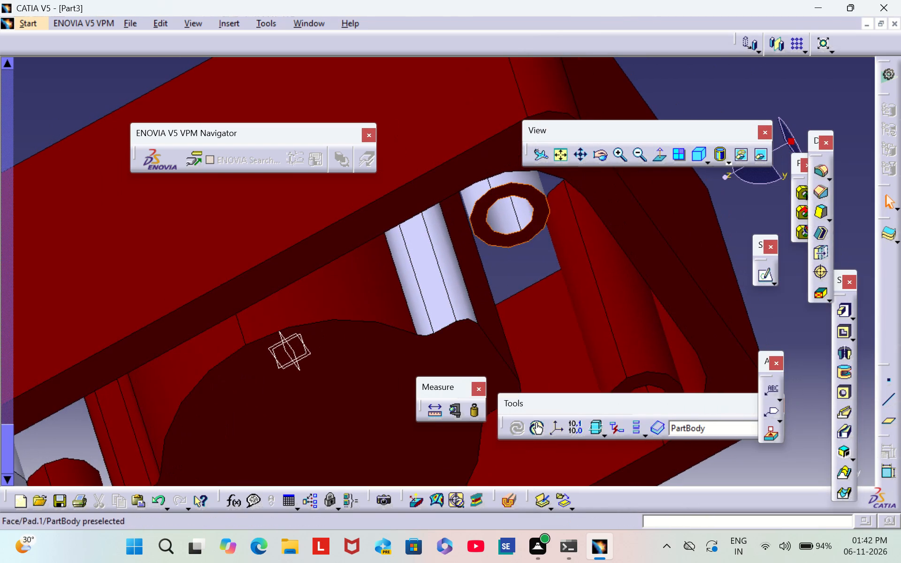
right_click(509, 207)
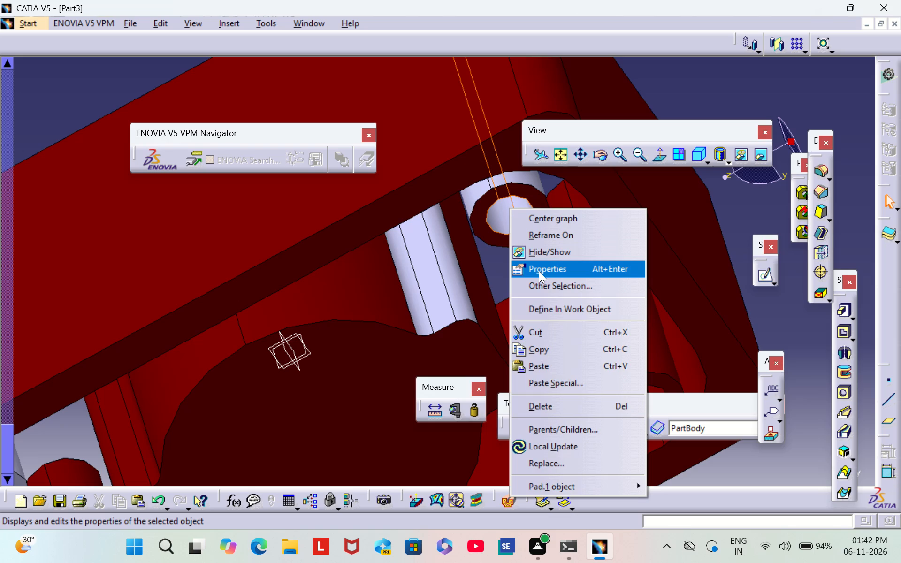
right_click(539, 271)
left_click(626, 146)
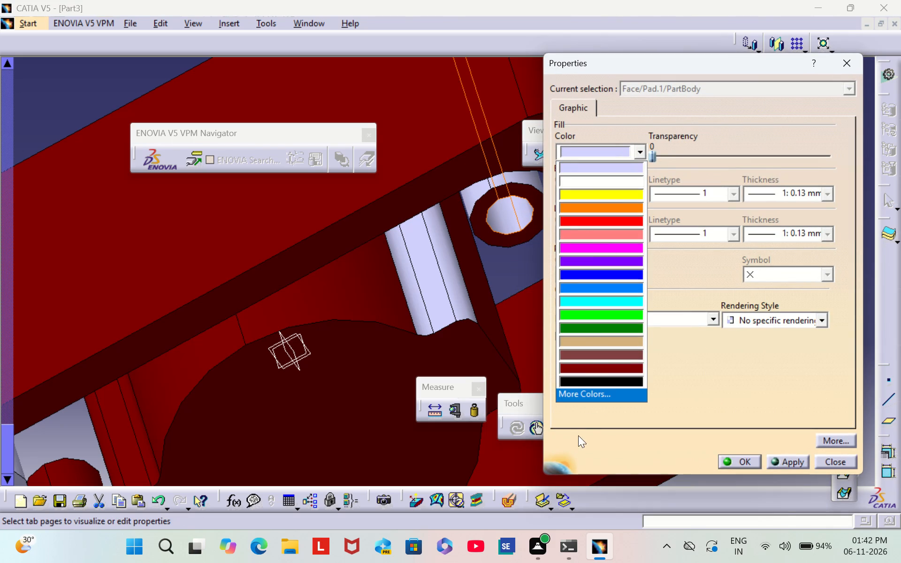
left_click(624, 366)
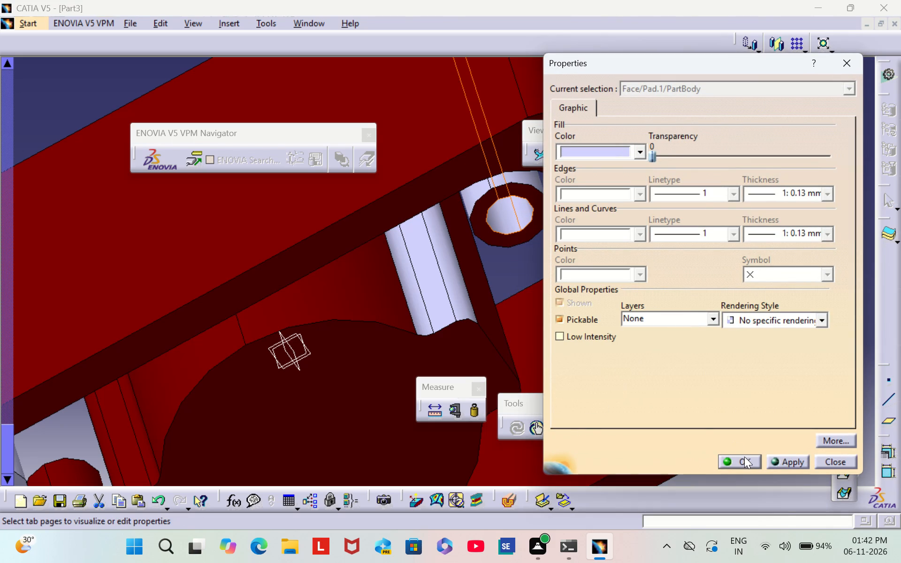
left_click(744, 457)
left_click(732, 216)
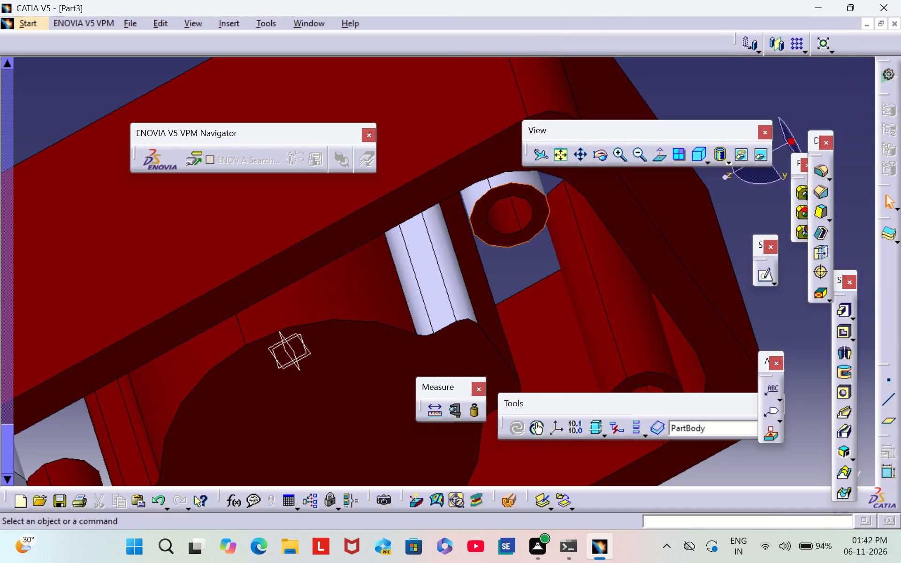
Set the fill colour of the outer cylindrical face of the low-y, low-z corner tube to dark red.
right_click(535, 177)
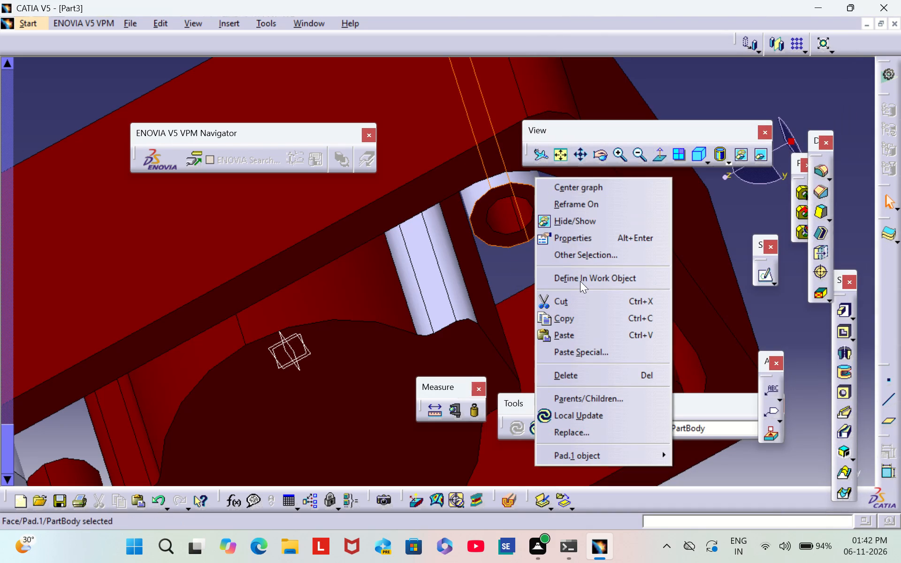
left_click(587, 239)
left_click(619, 152)
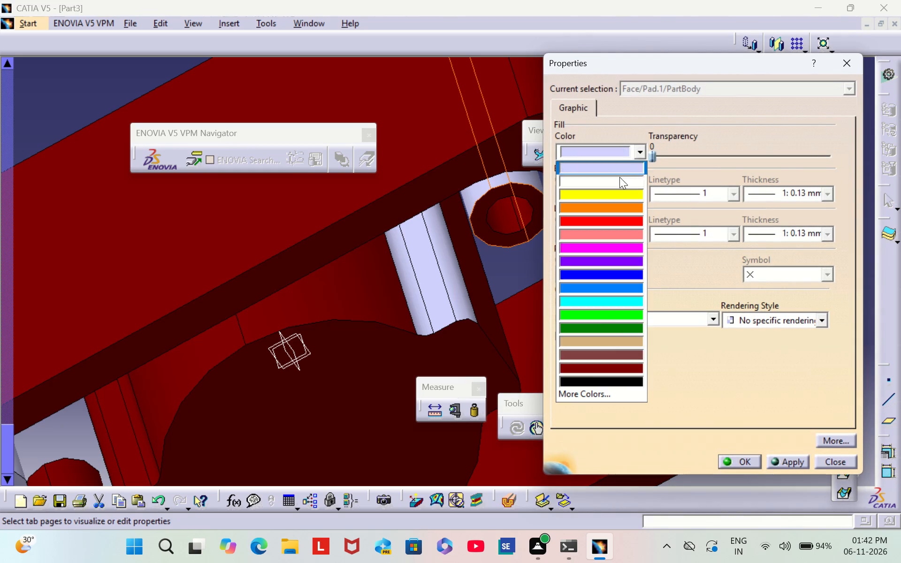
left_click(608, 361)
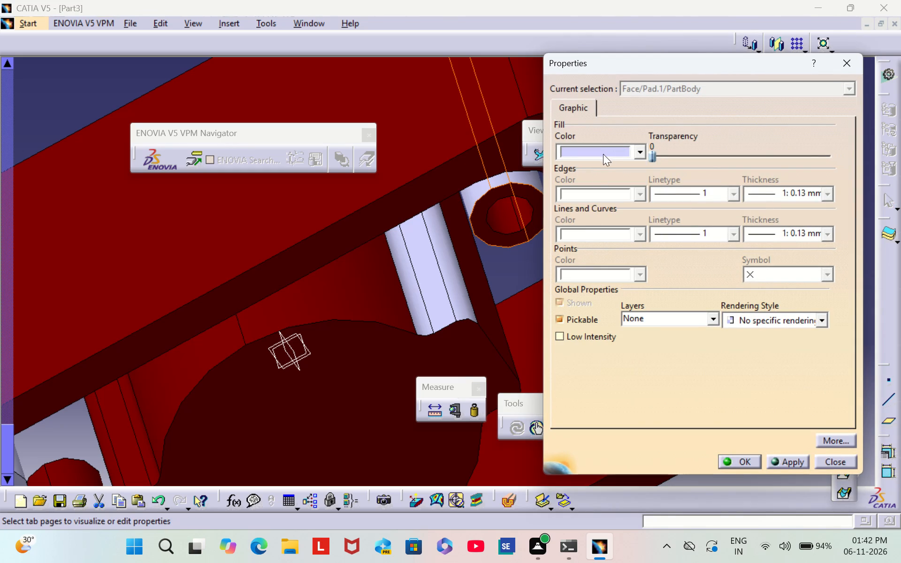
left_click(603, 154)
left_click(604, 368)
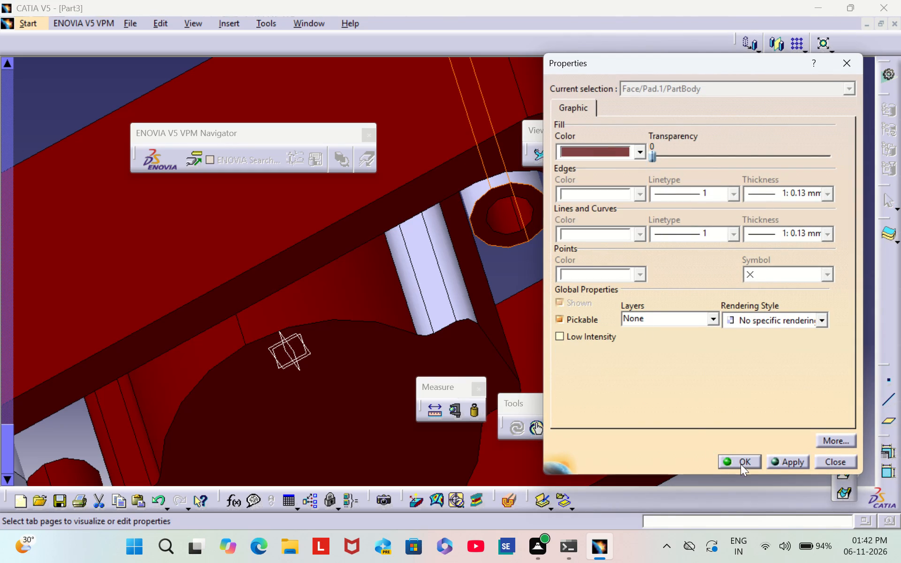
left_click(741, 464)
left_click(758, 301)
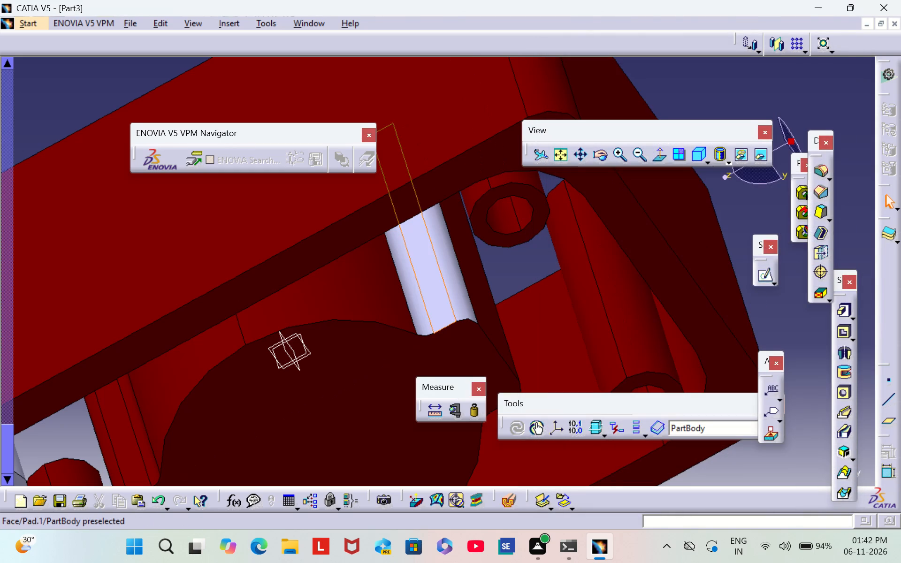
Set the fill colour of the central block's narrow flat face on the low-y, low-z side to dark red.
right_click(437, 292)
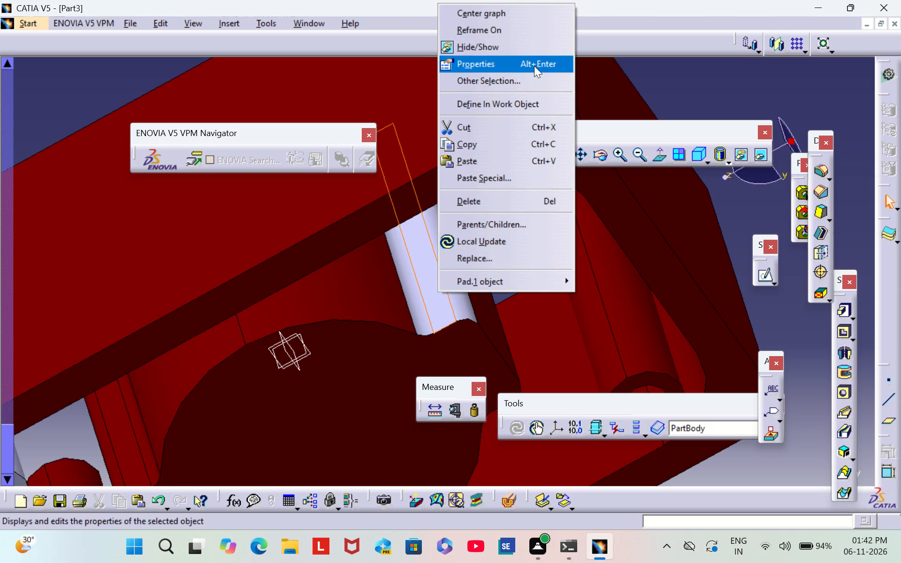
right_click(534, 65)
left_click(609, 157)
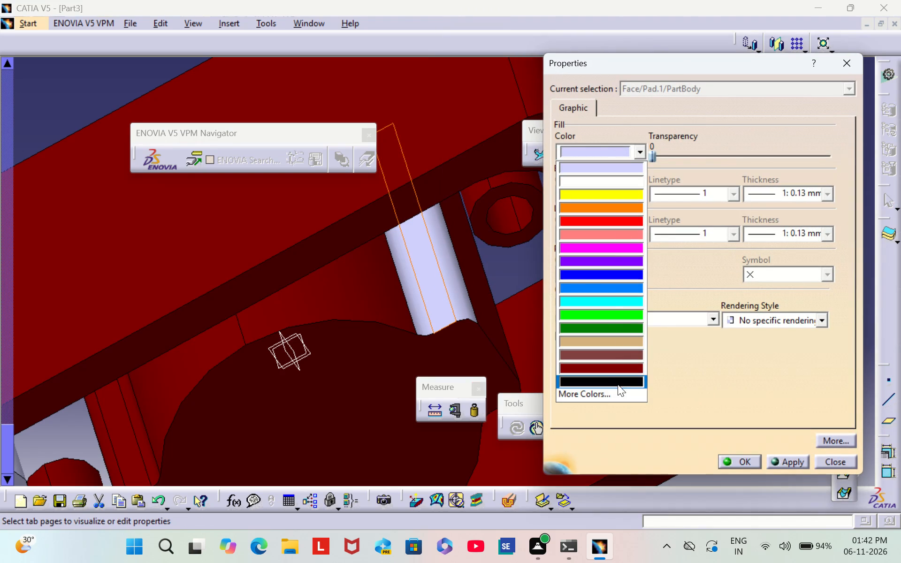
left_click(614, 372)
left_click(736, 458)
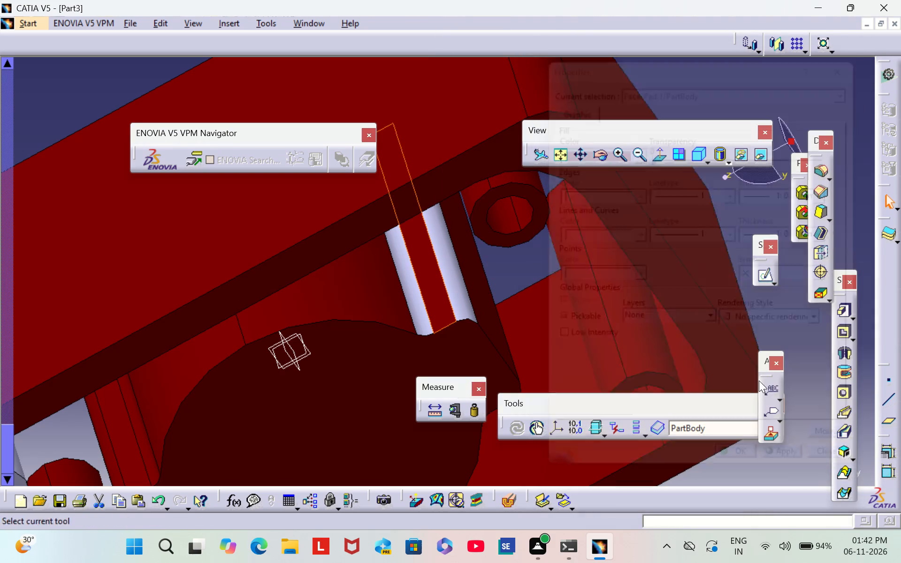
left_click(782, 310)
Colour the outer-corner fillet face of the central block on its low-y, low-z side dark red.
right_click(457, 292)
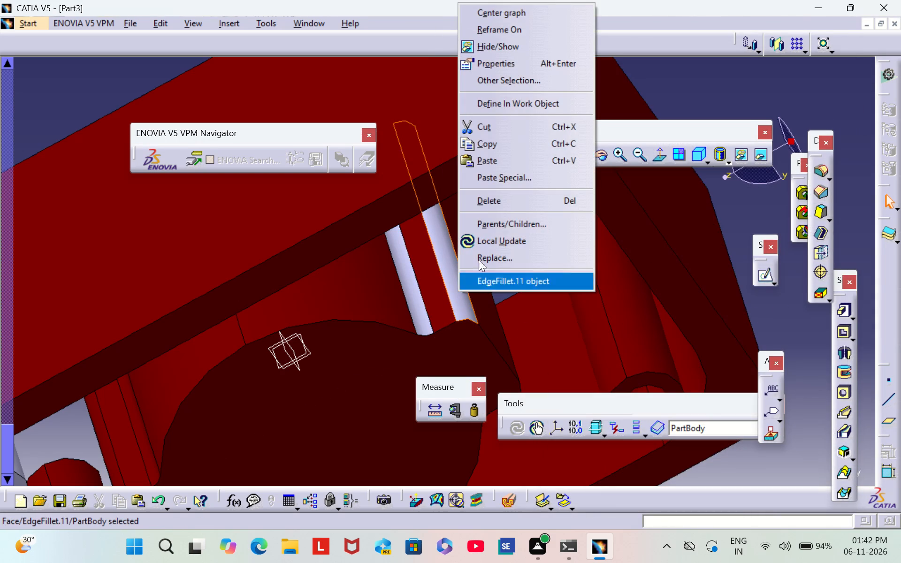
right_click(551, 70)
right_click(624, 152)
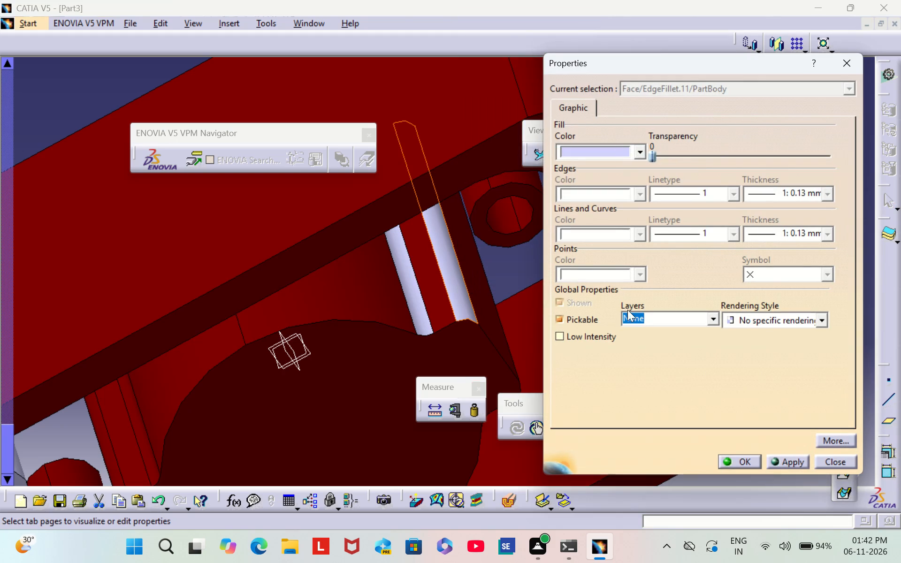
left_click(608, 153)
left_click(588, 363)
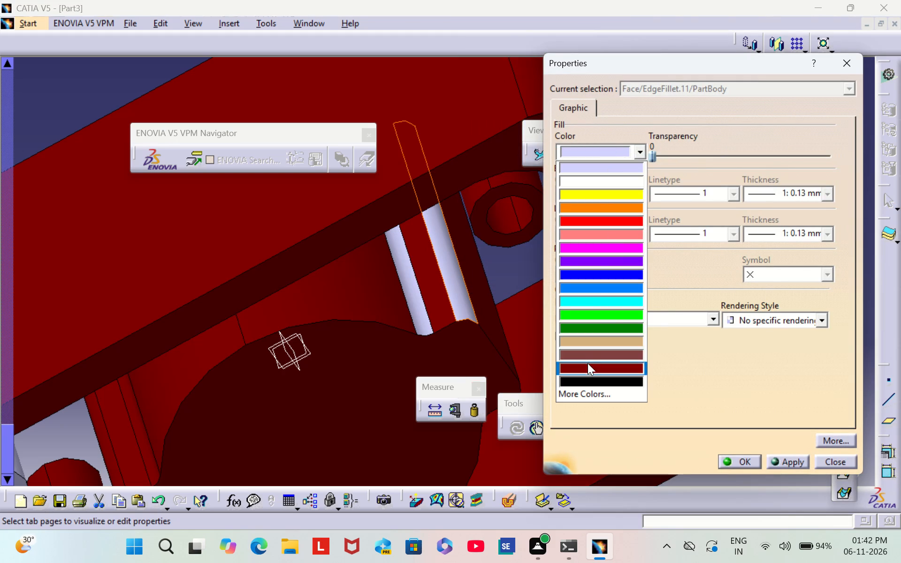
left_click(745, 460)
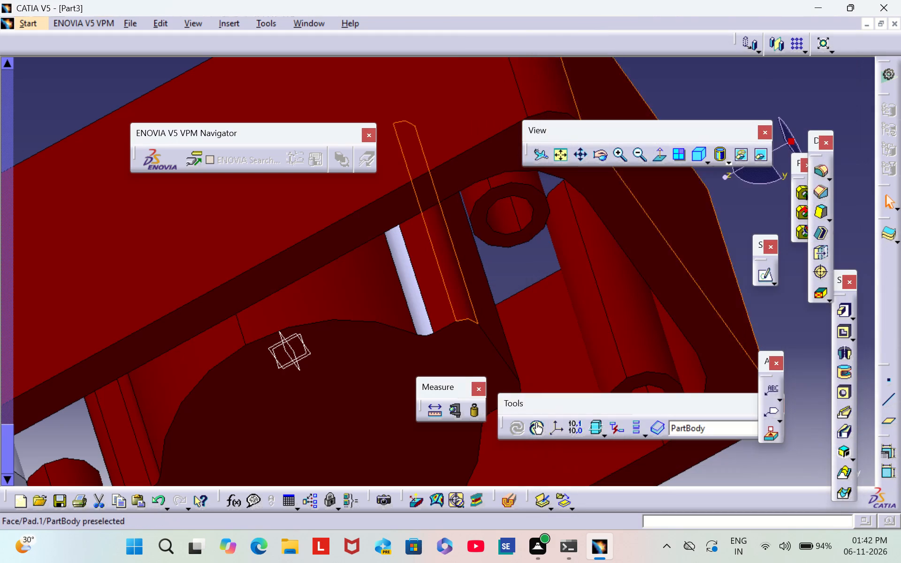
left_click(761, 311)
Colour the fillet face between the cylinder and the low-y, low-z narrow flat face of the central block dark red.
right_click(421, 305)
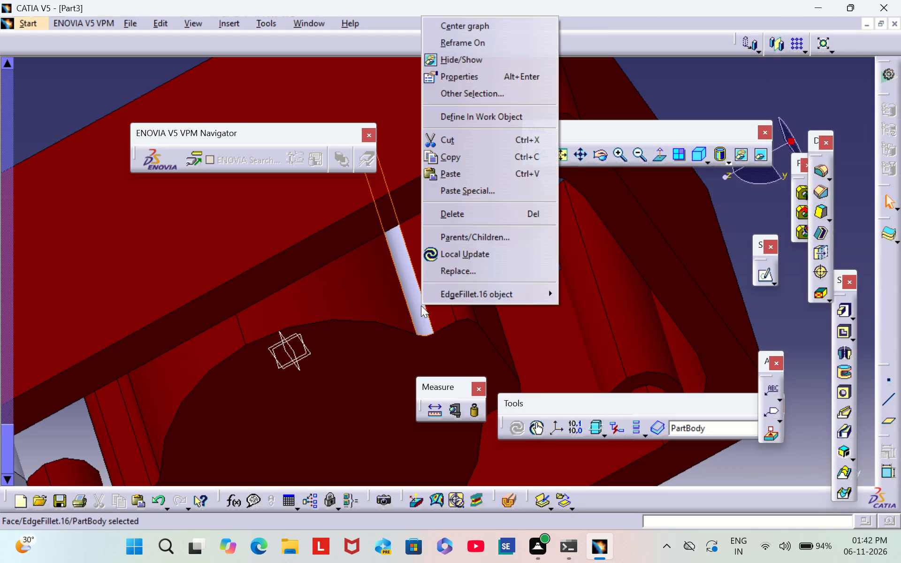
right_click(515, 81)
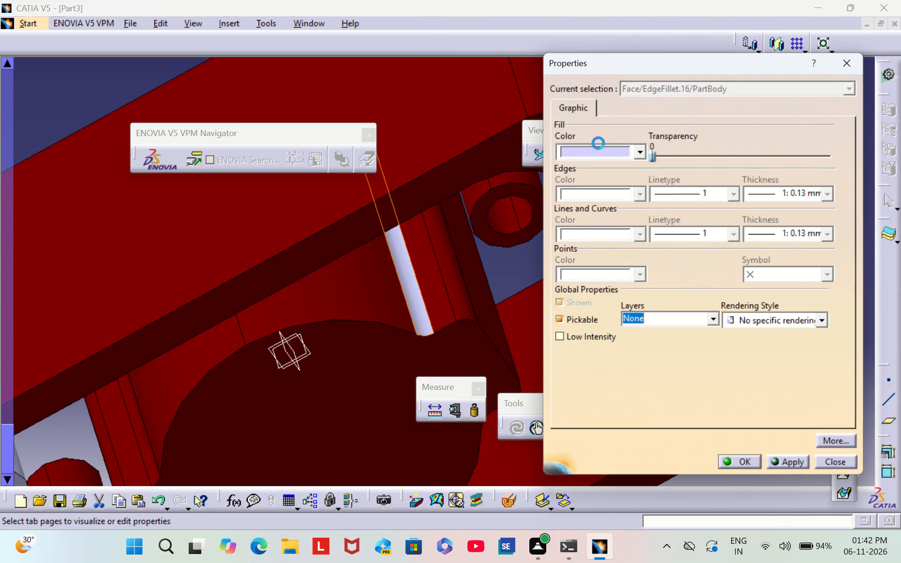
left_click(601, 157)
left_click(600, 368)
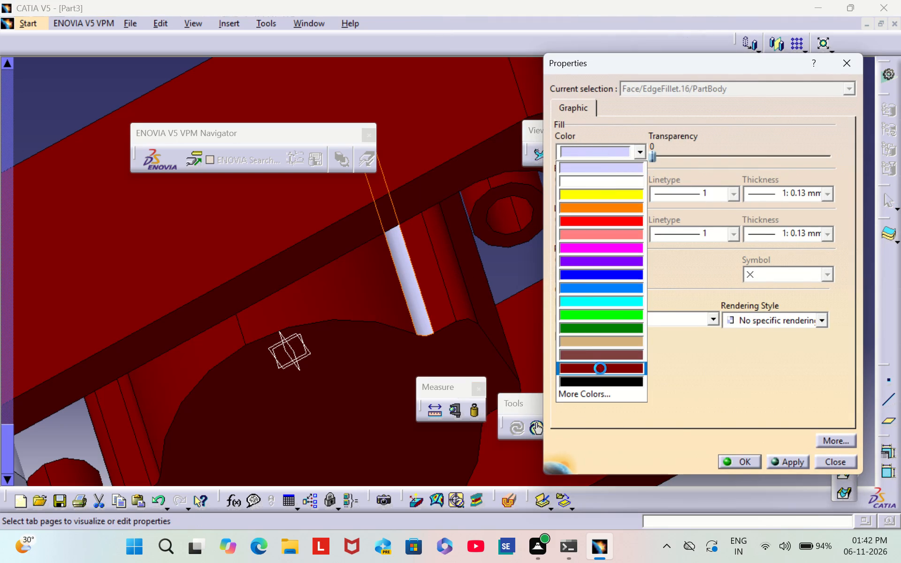
left_click(741, 456)
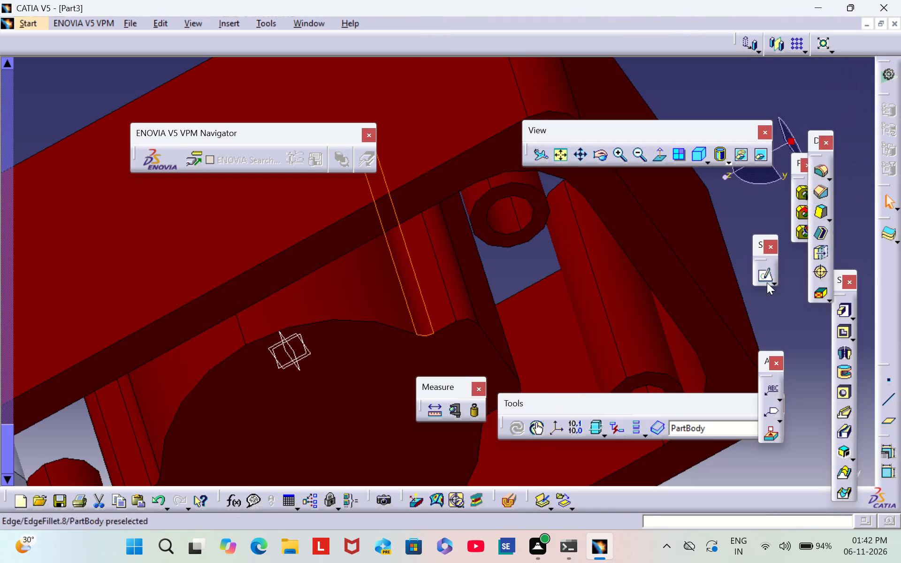
left_click(782, 311)
Set the fill colour of the ring-shaped end face of the low-y, high-z corner tube to dark red.
scroll(482, 368, "down", 1)
middle_click_drag(482, 368, 543, 146)
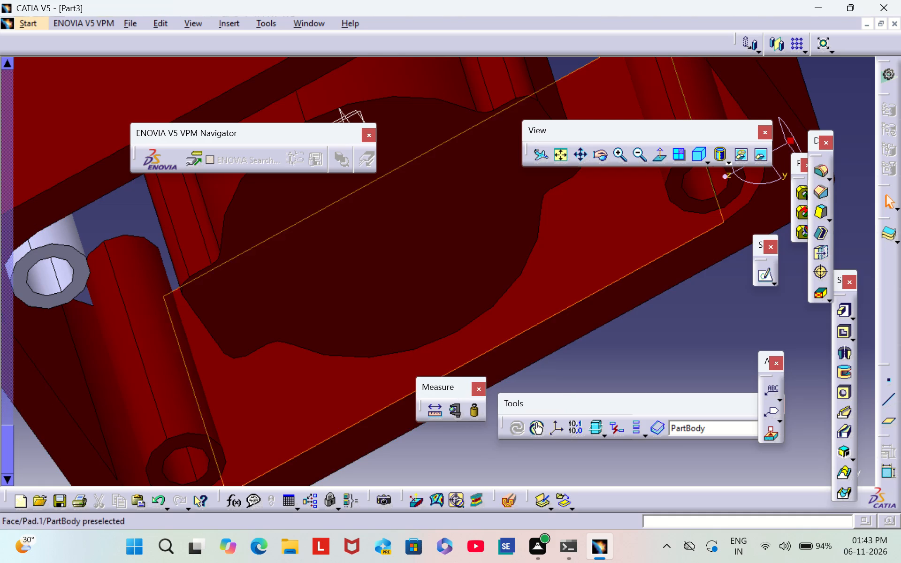
right_click(75, 260)
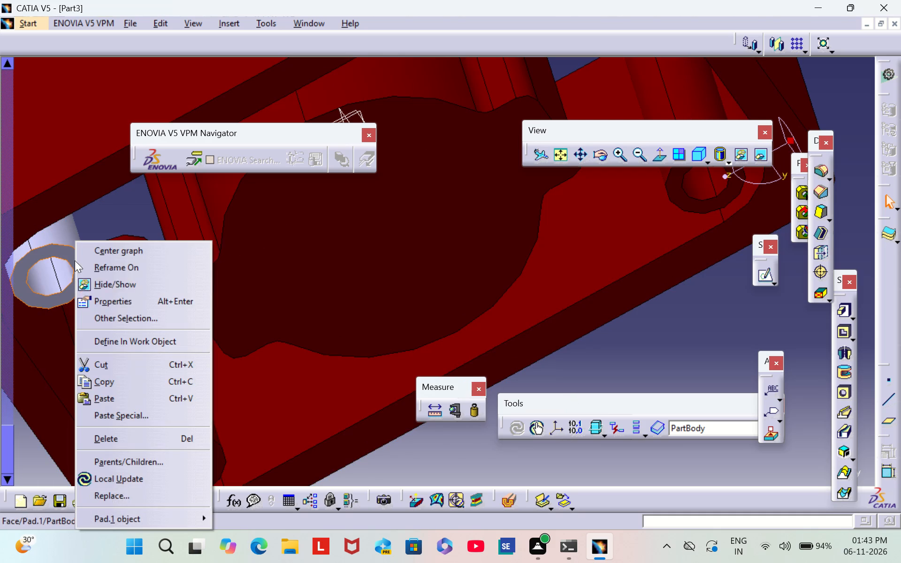
left_click(109, 302)
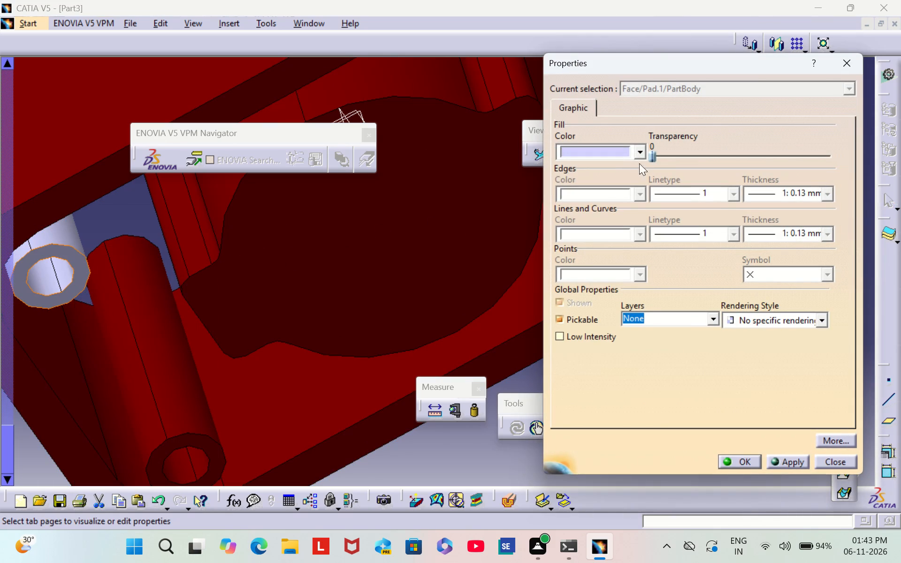
left_click(634, 156)
left_click(616, 365)
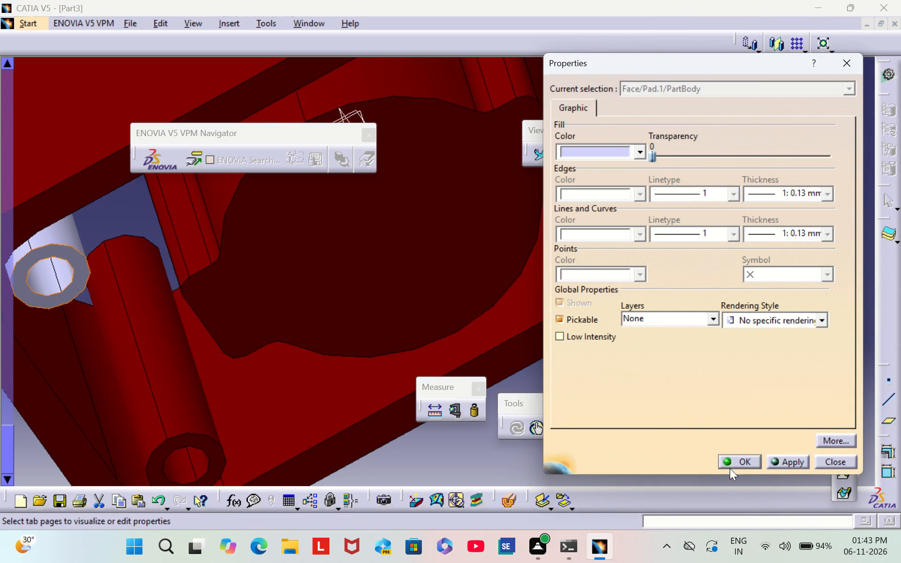
left_click(733, 464)
left_click(608, 364)
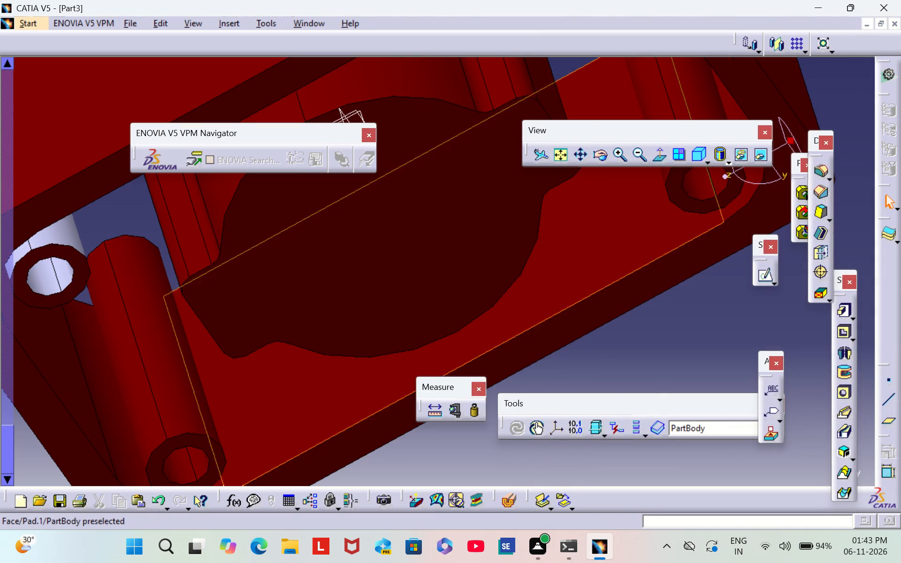
Colour the inner bore face of the low-y, high-z corner tube dark red.
middle_click_drag(199, 371, 671, 343)
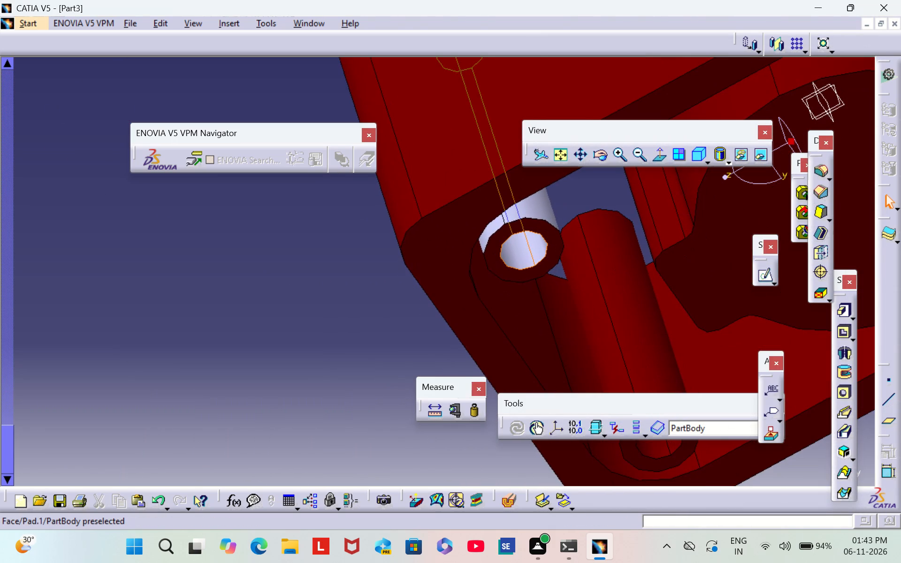
right_click(523, 243)
left_click(580, 302)
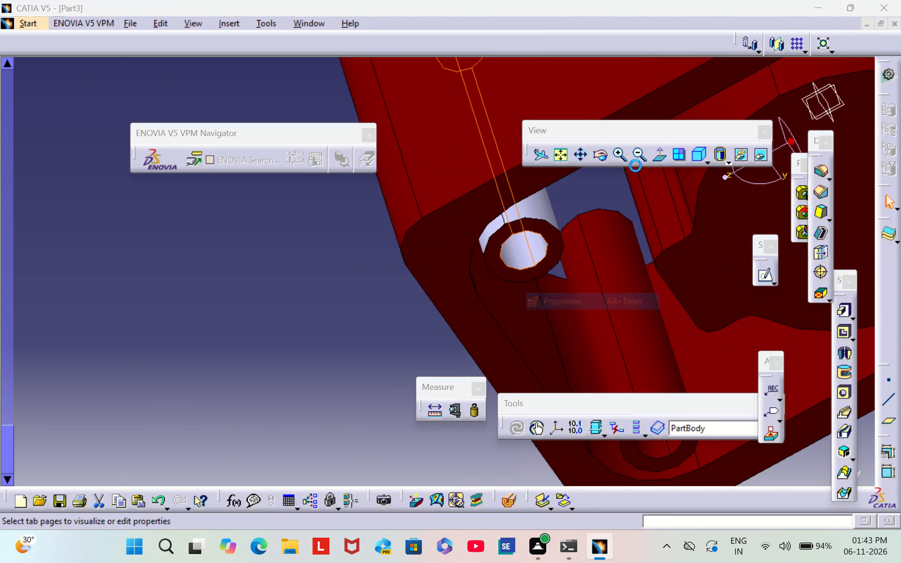
left_click(606, 157)
left_click(605, 367)
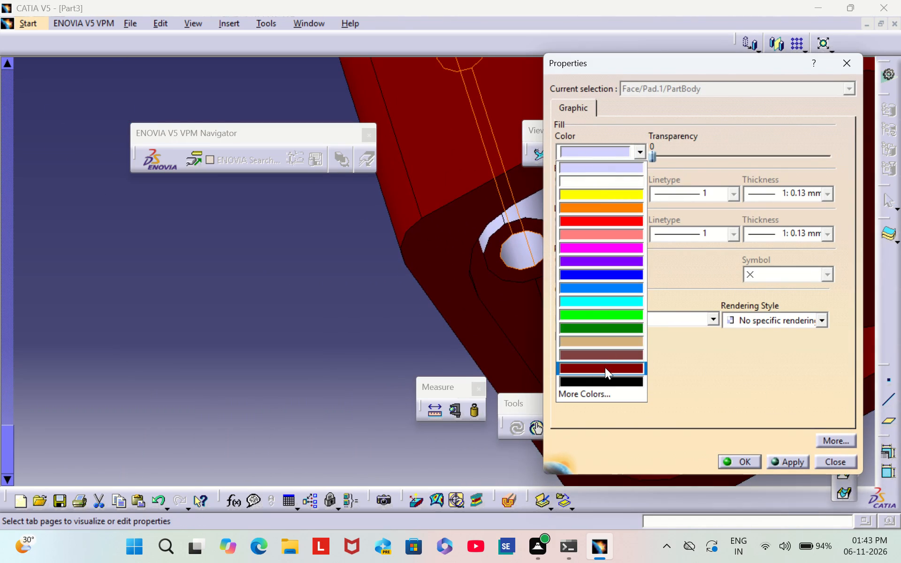
left_click(733, 460)
left_click(312, 341)
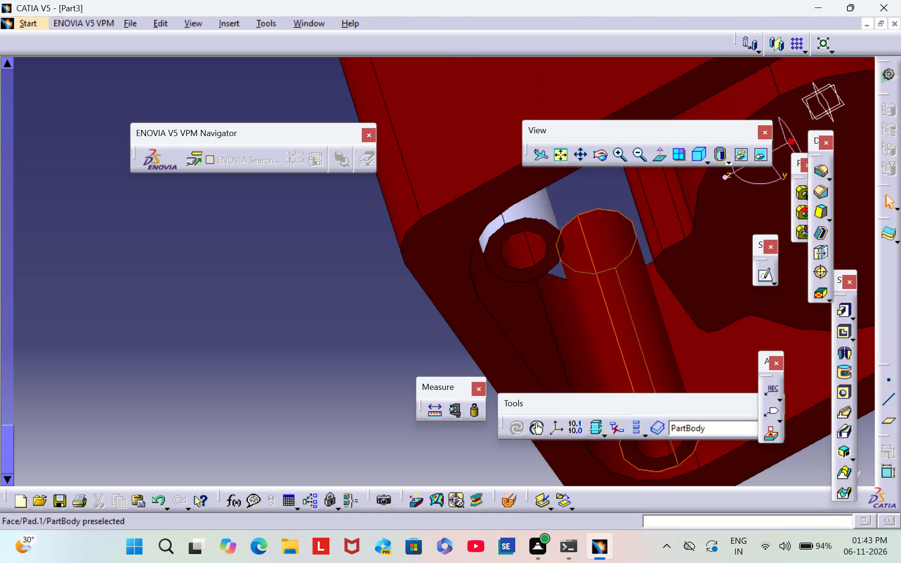
Set the fill colour of the outer cylindrical face of the low-y, high-z corner tube to dark red.
right_click(546, 211)
left_click(573, 273)
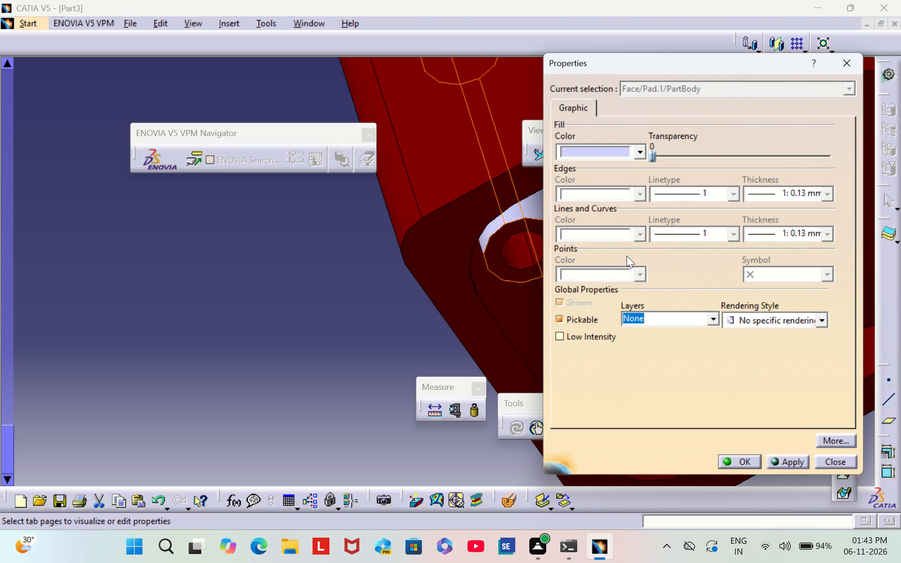
left_click(646, 152)
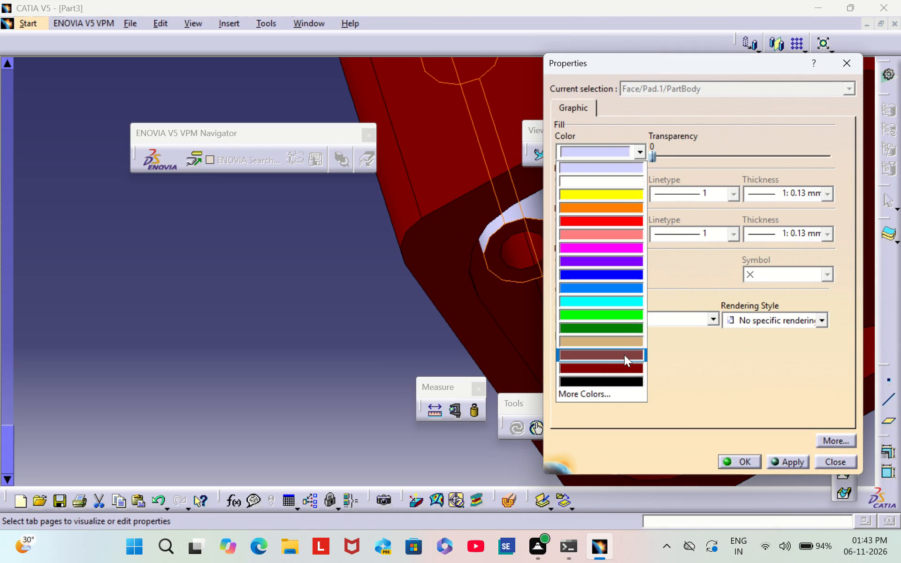
left_click(624, 364)
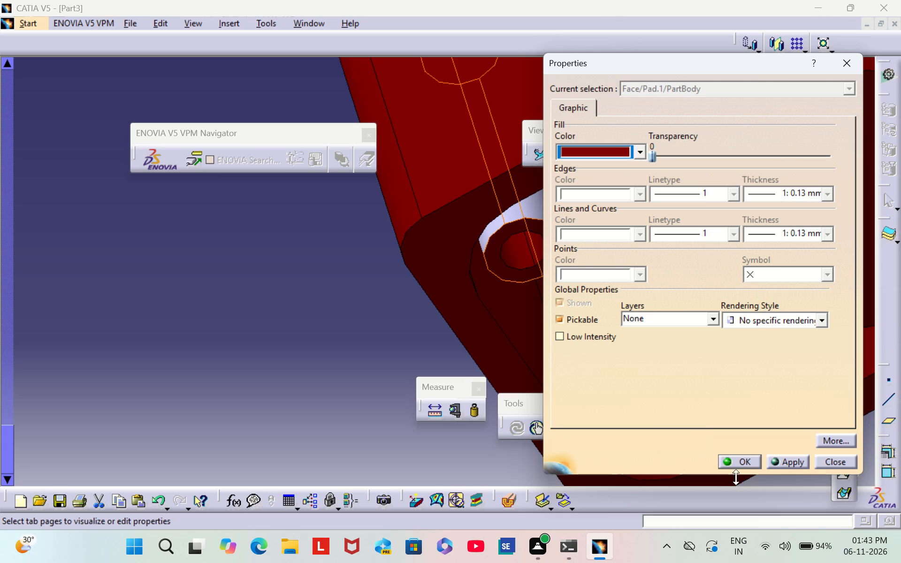
left_click(735, 461)
left_click(317, 329)
Colour the narrow flat face between the two uncoloured fillets on the central block's high-y side dark red.
scroll(669, 249, "down", 1)
middle_click_drag(670, 250, 263, 257)
middle_click_drag(599, 355, 301, 0)
scroll(600, 354, "down", 1)
right_click_drag(586, 341, 301, 0)
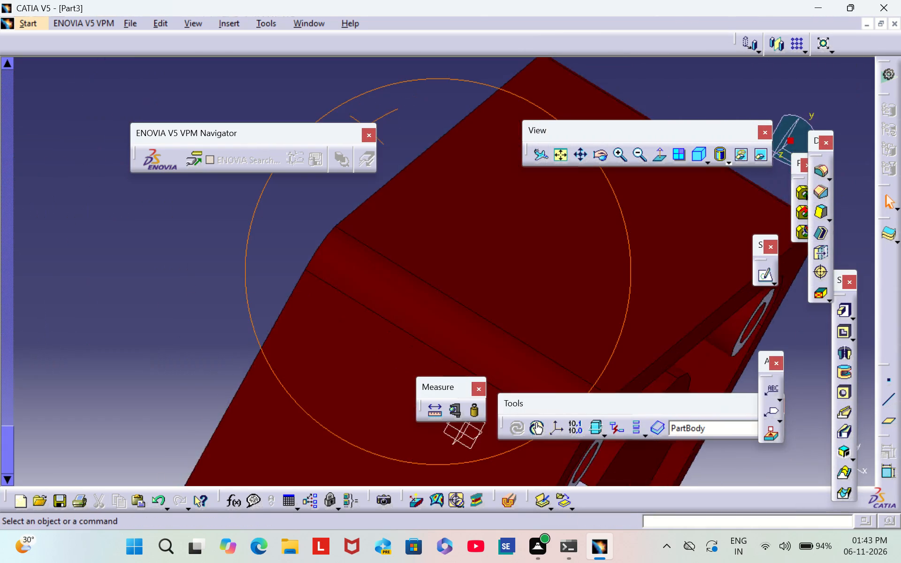
right_click_drag(301, 0, 396, 110)
middle_click_drag(301, 0, 397, 111)
middle_click_drag(377, 67, 384, 193)
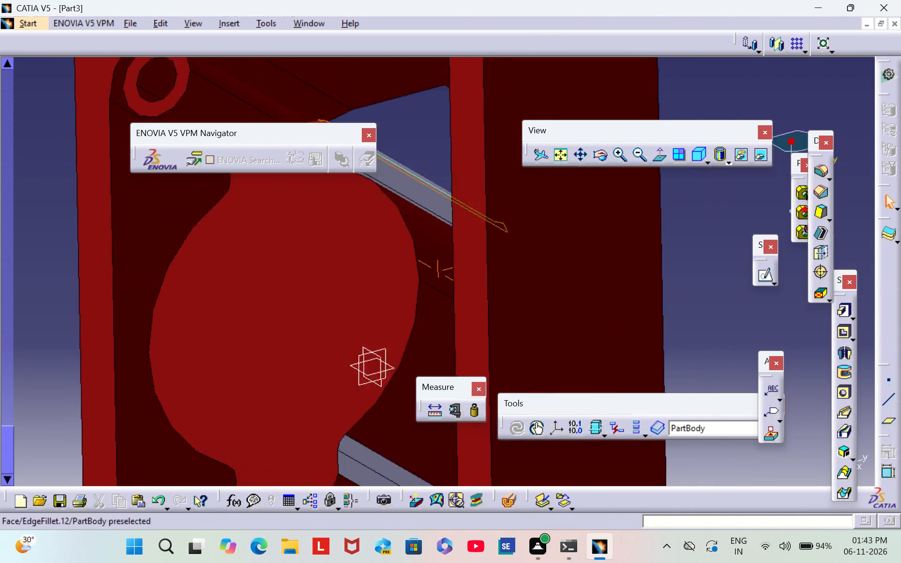
middle_click_drag(384, 193, 408, 225)
scroll(405, 197, "down", 1)
middle_click_drag(405, 197, 386, 324)
right_click_drag(405, 197, 388, 324)
middle_click_drag(301, 326, 465, 327)
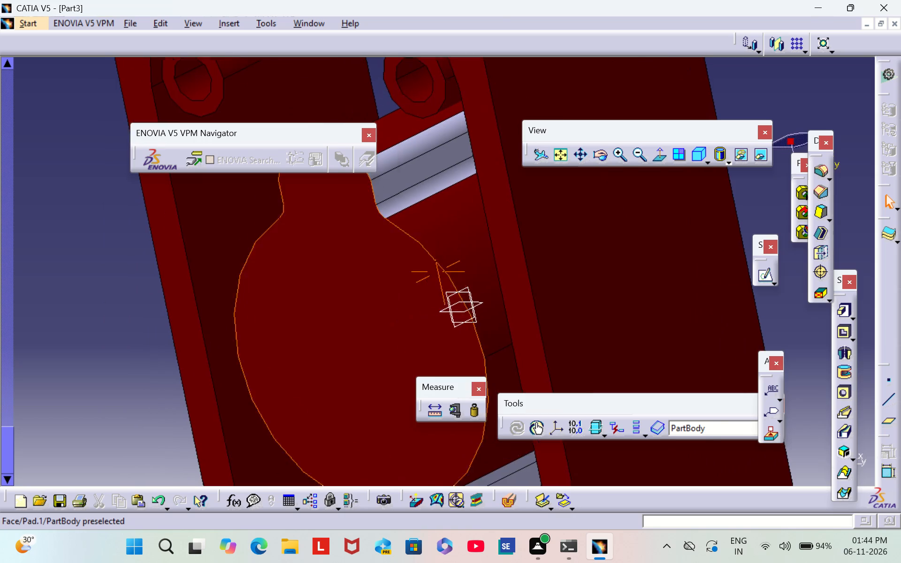
middle_click_drag(465, 327, 305, 275)
scroll(372, 134, "down", 1)
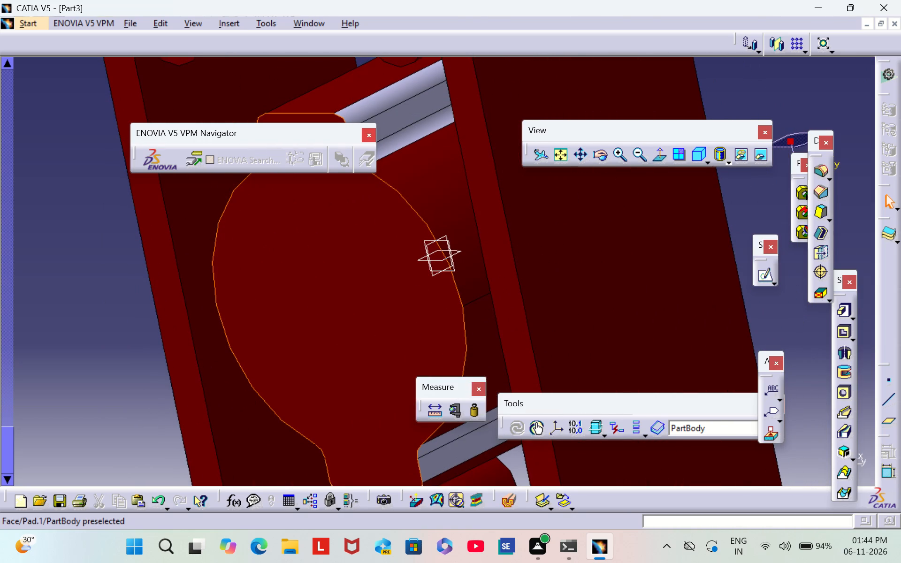
left_click_drag(381, 307, 900, 562)
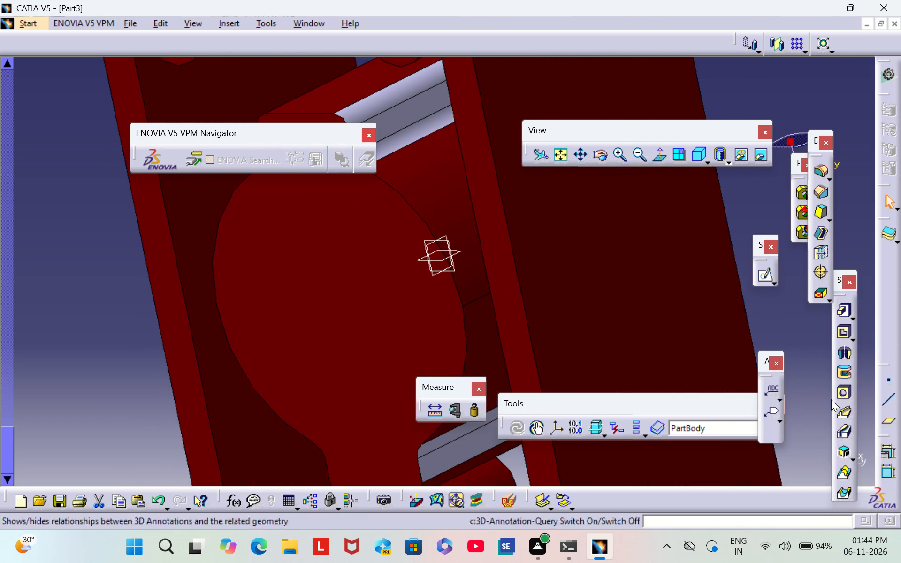
right_click(407, 109)
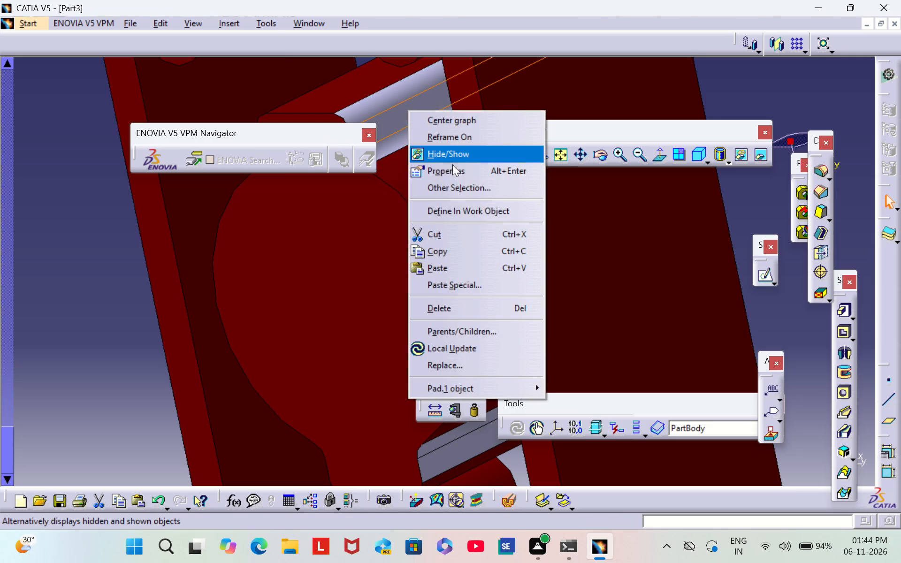
left_click(456, 168)
left_click(620, 148)
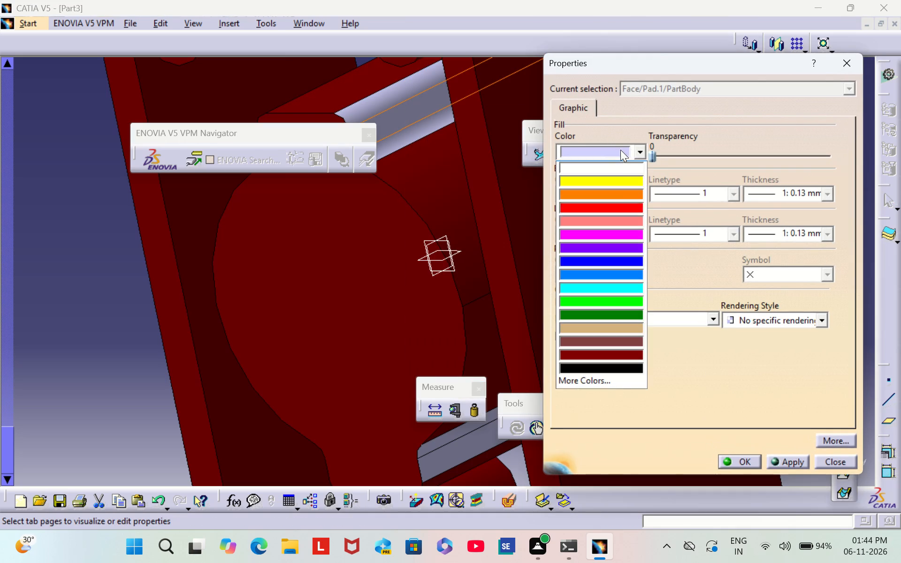
left_click(608, 371)
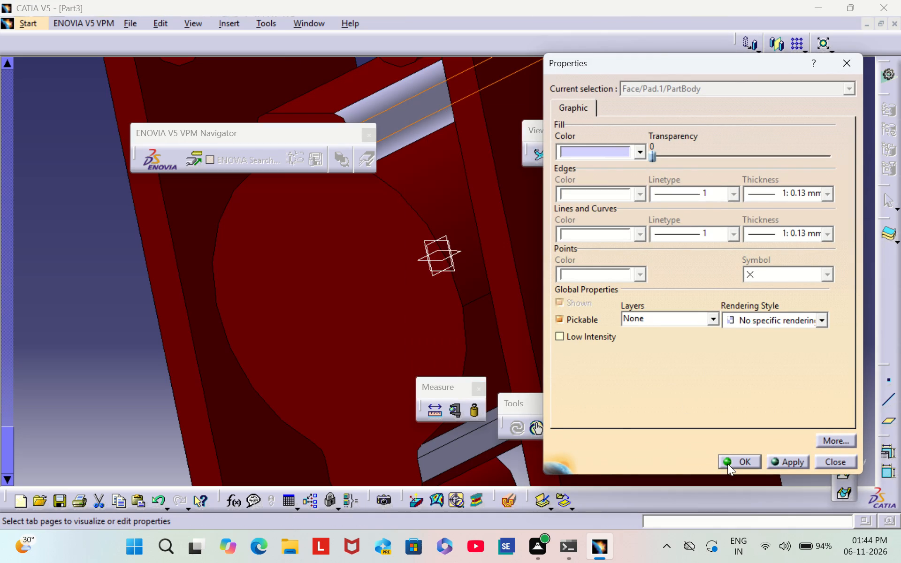
left_click(733, 461)
Set the fill colour of the fillet face joining that high-y narrow flat face to the cylinder to dark red.
right_click(406, 140)
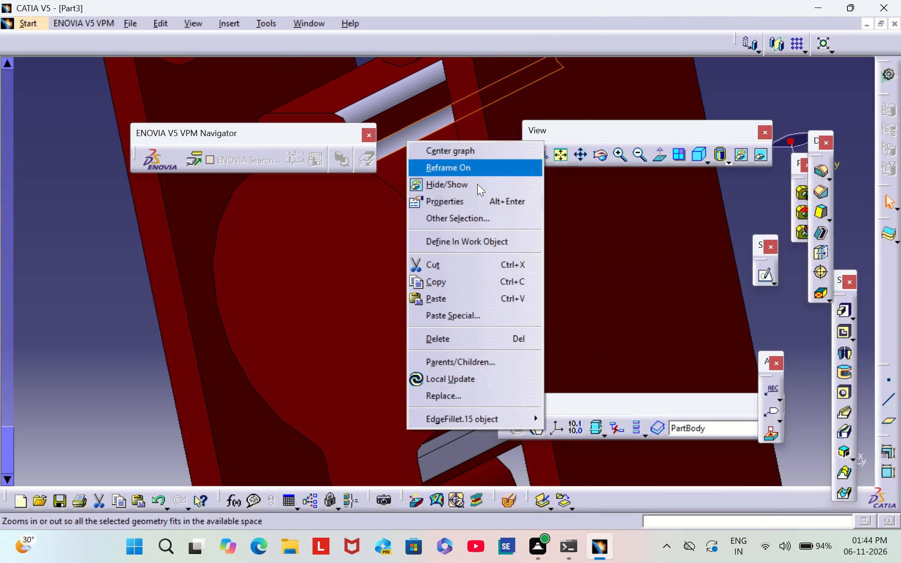
right_click(505, 209)
left_click(616, 154)
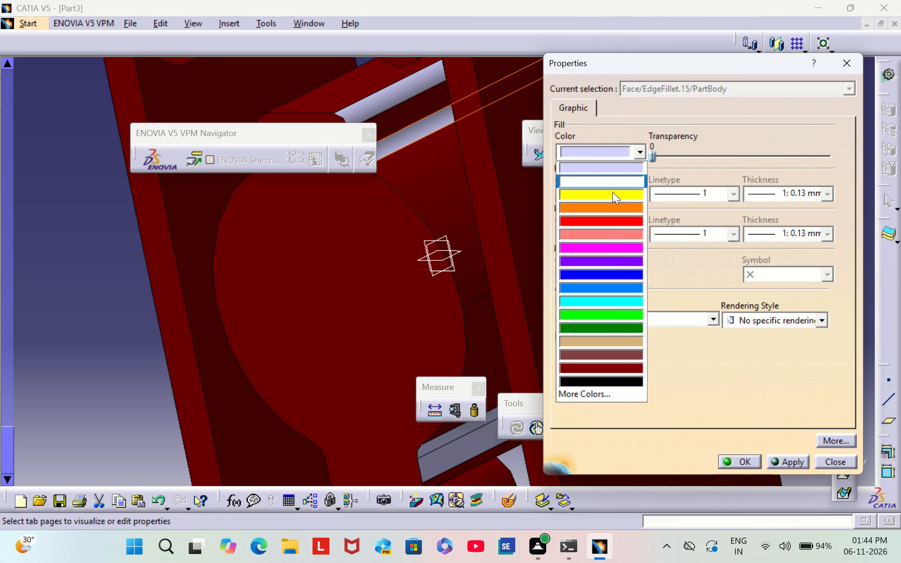
left_click(611, 365)
left_click(748, 462)
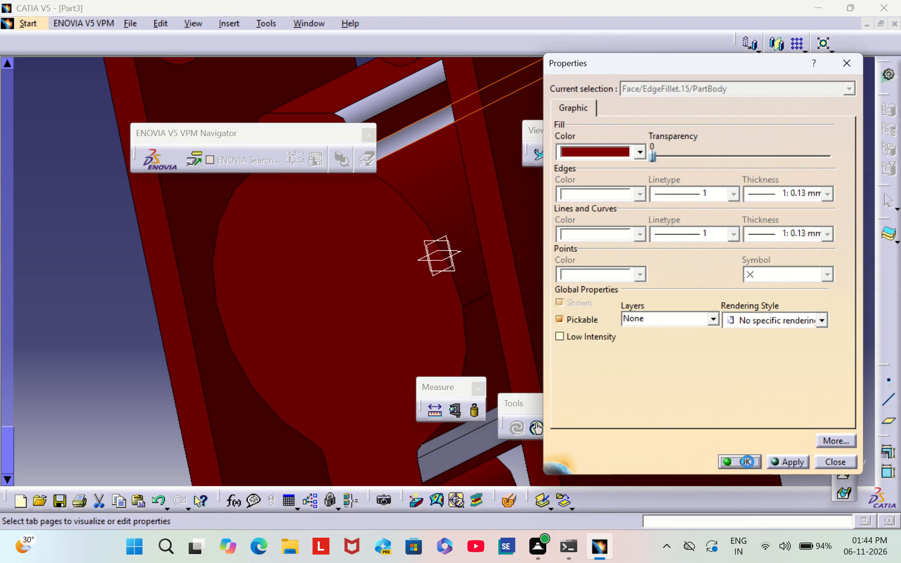
Colour the remaining fillet face on the outer edge of the central block's high-y, high-z narrow flat face dark red.
right_click(380, 103)
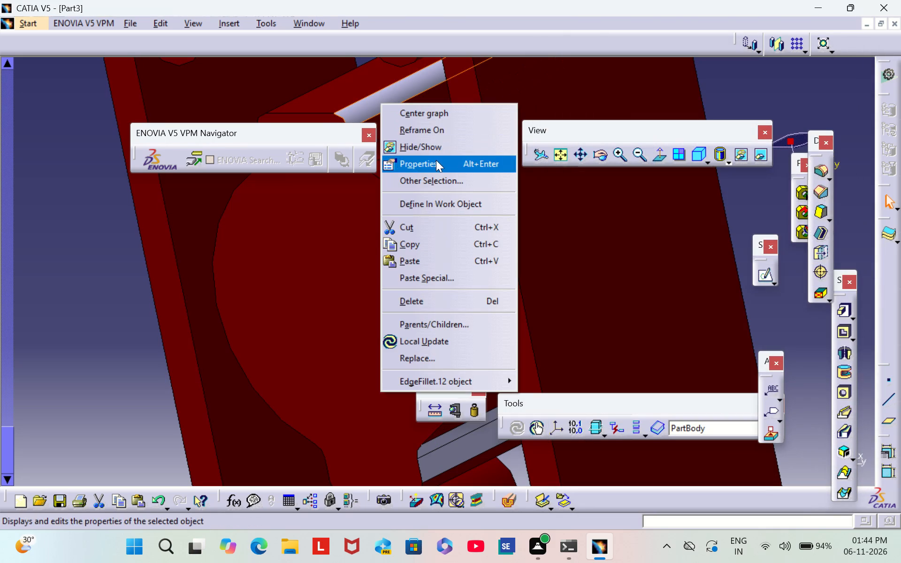
left_click(437, 161)
left_click(578, 152)
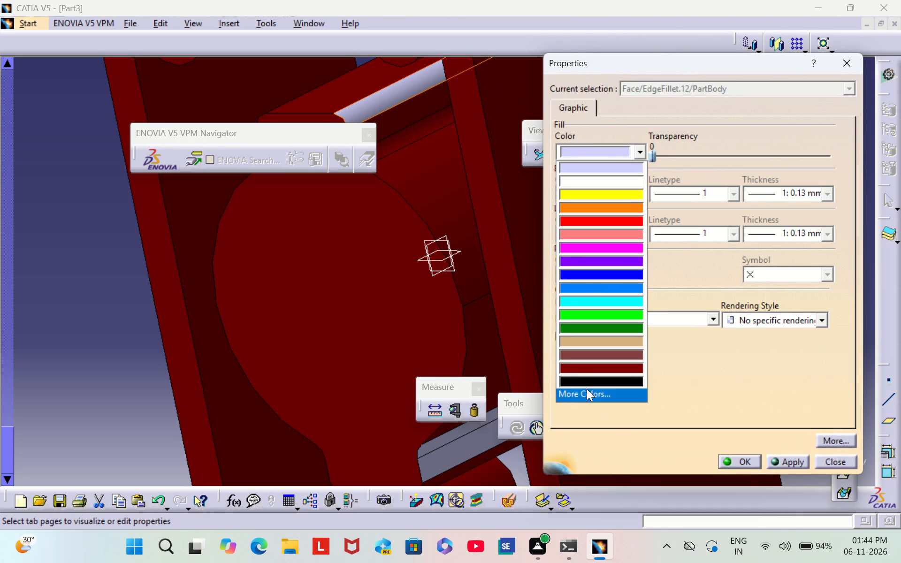
left_click(603, 365)
left_click(746, 463)
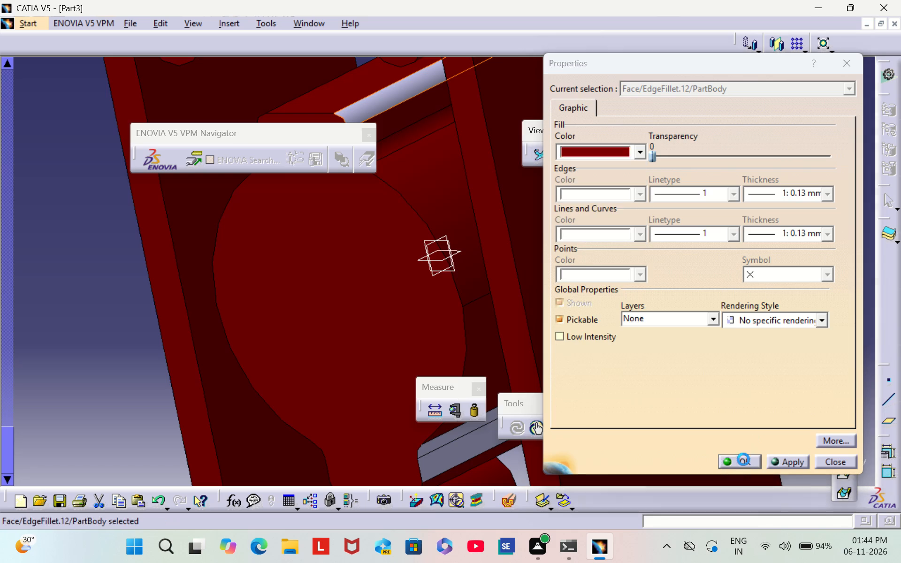
Set the fill colour of the fillet face joining the cylinder to the central block's low-z, high-y narrow flat face to dark red.
middle_click_drag(577, 307, 630, 131)
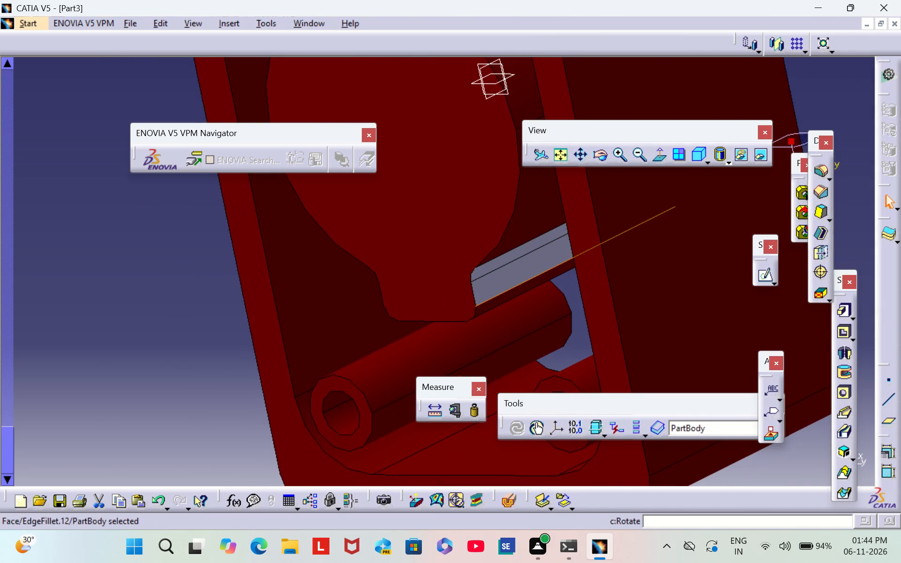
scroll(561, 269, "down", 1)
middle_click_drag(561, 269, 460, 160)
right_click_drag(538, 245, 460, 160)
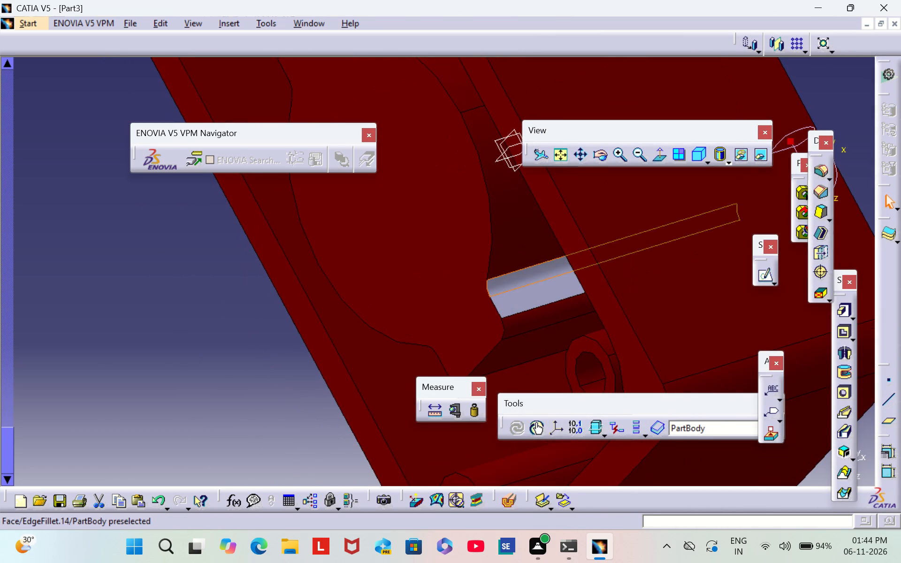
right_click(515, 278)
left_click(598, 300)
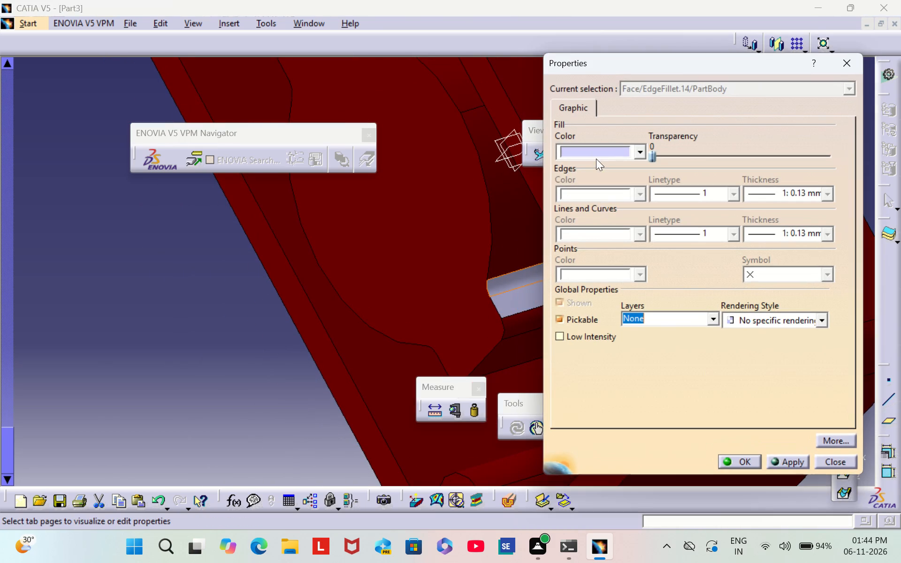
right_click(598, 149)
left_click(600, 154)
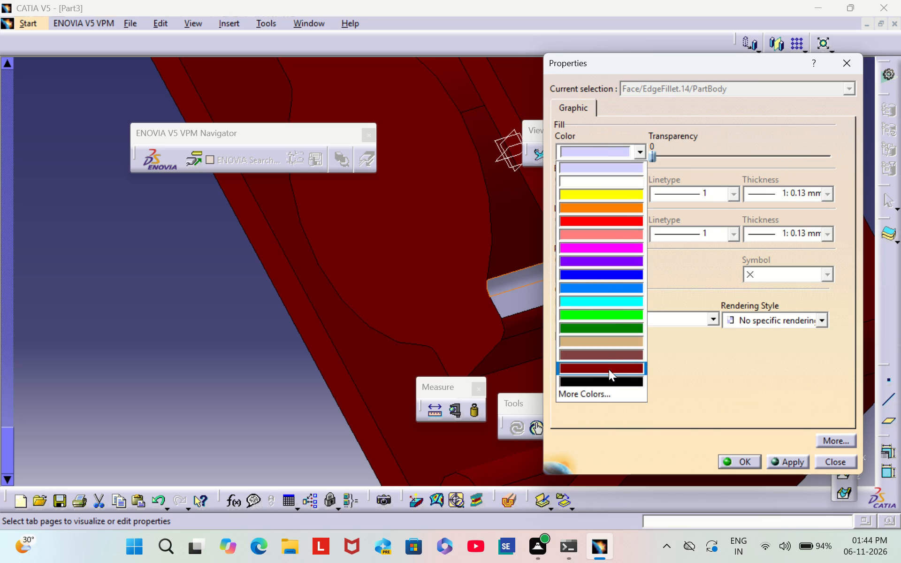
left_click(609, 369)
left_click(738, 462)
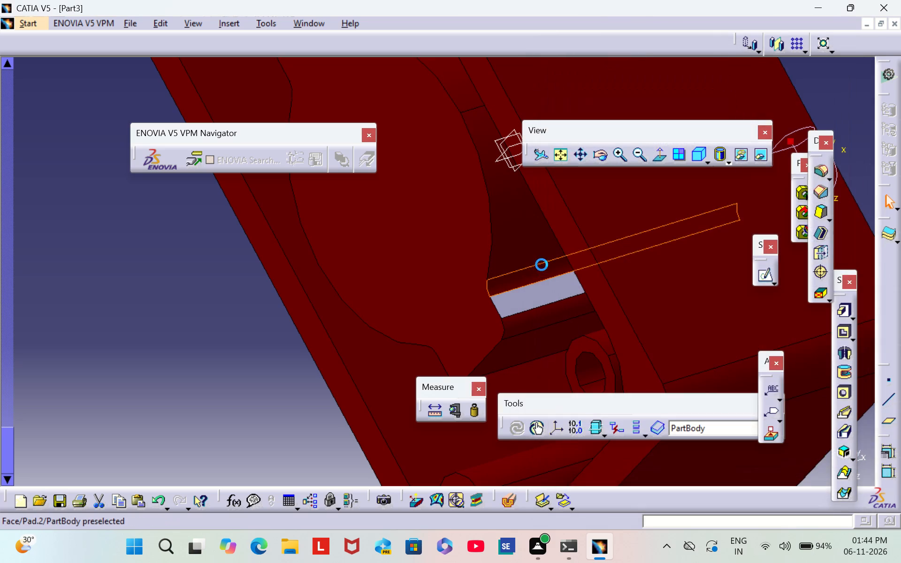
Colour the uncoloured narrow flat face beside that low-z, high-y fillet on the central block dark red.
right_click(529, 297)
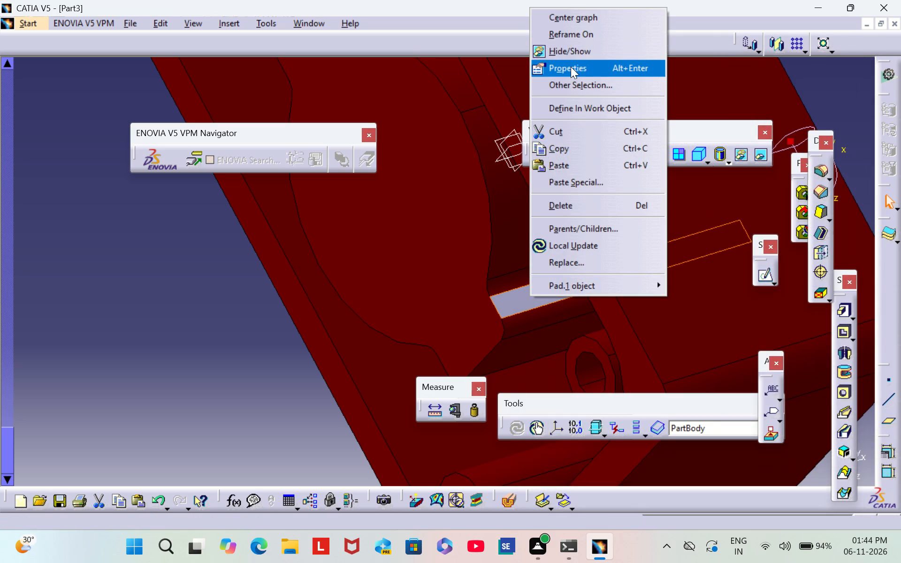
right_click(571, 68)
left_click(632, 148)
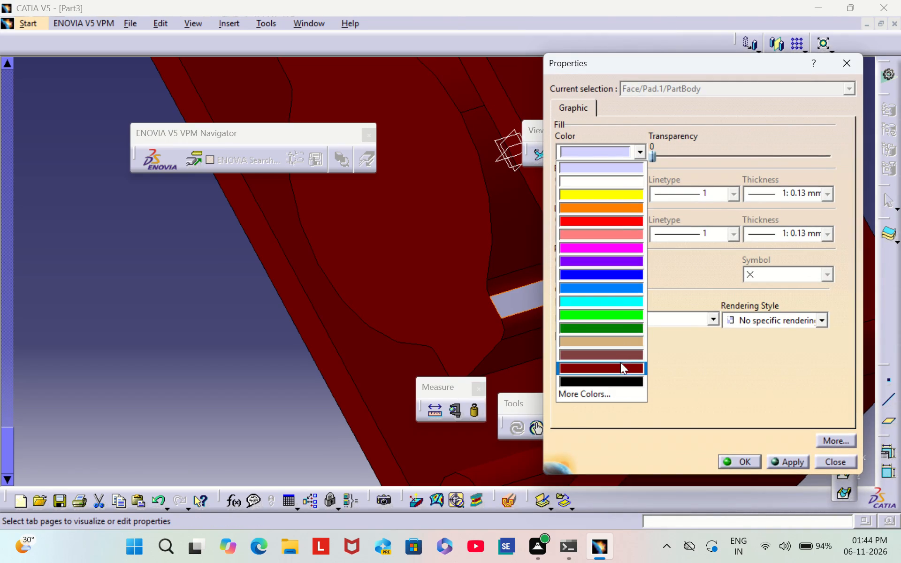
left_click(618, 366)
left_click(741, 464)
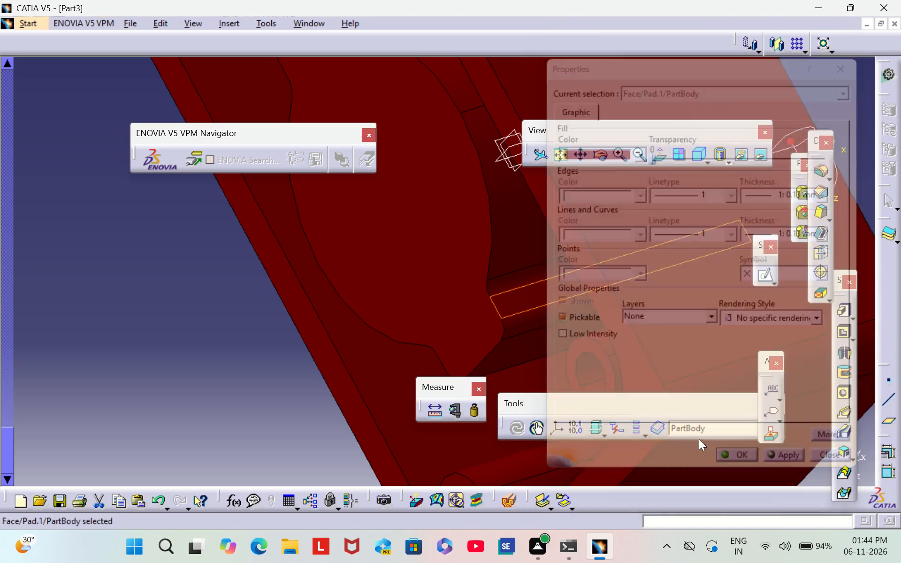
left_click(285, 339)
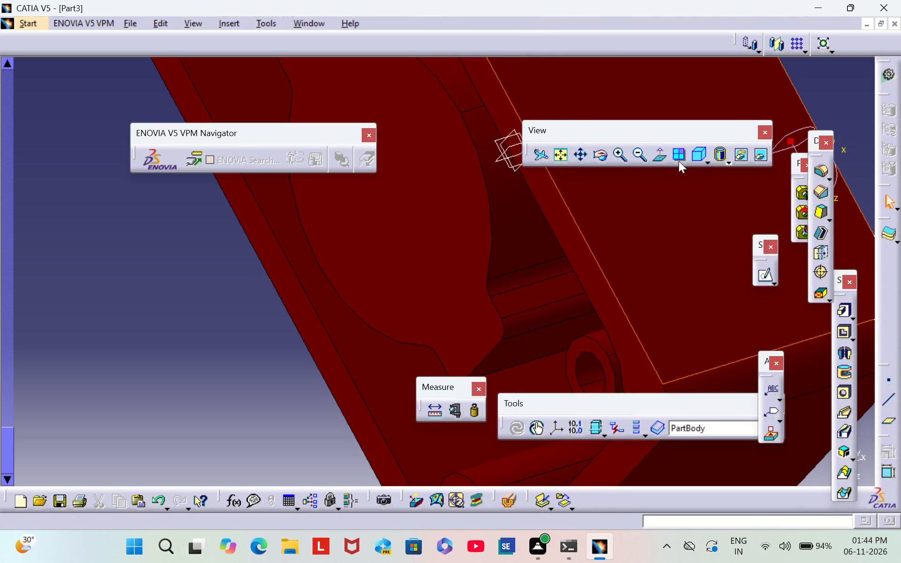
In the isometric view, colour the ring-shaped end face of the high-y, high-z corner tube dark red.
left_click(702, 153)
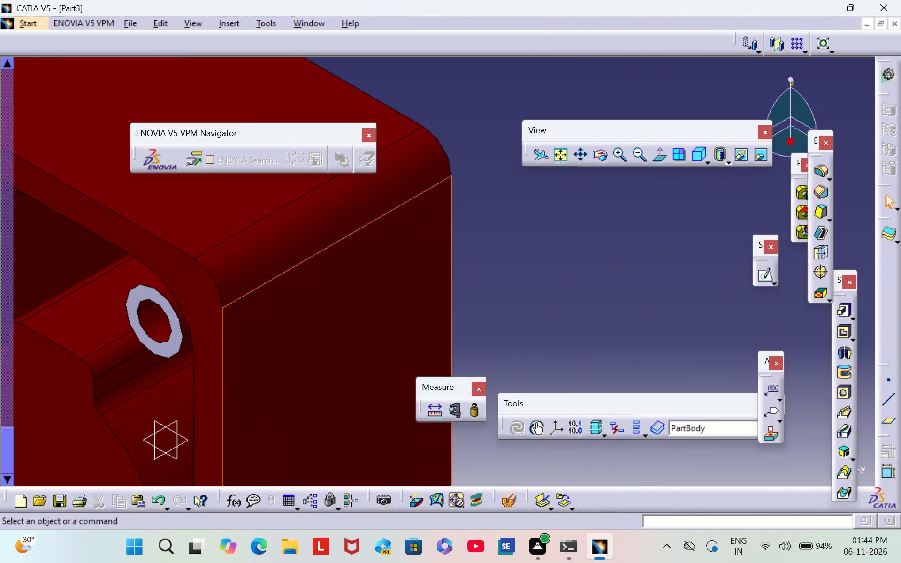
middle_click_drag(489, 268, 900, 186)
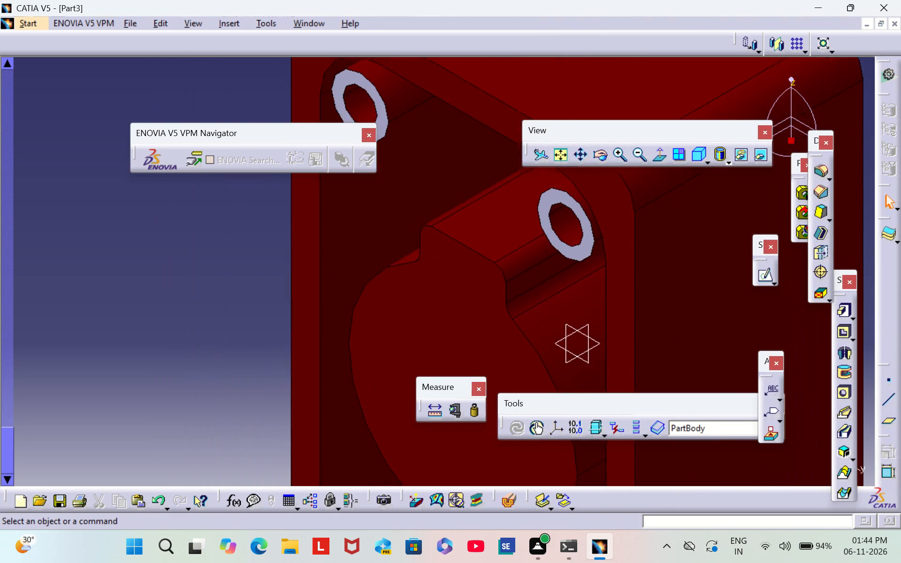
middle_click_drag(900, 186, 900, 206)
right_click(587, 263)
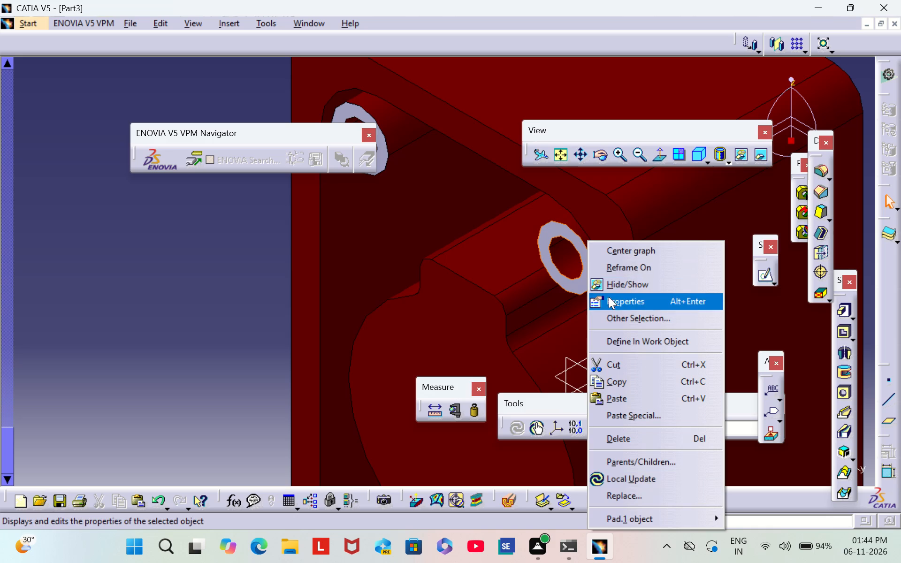
left_click(610, 298)
left_click(634, 149)
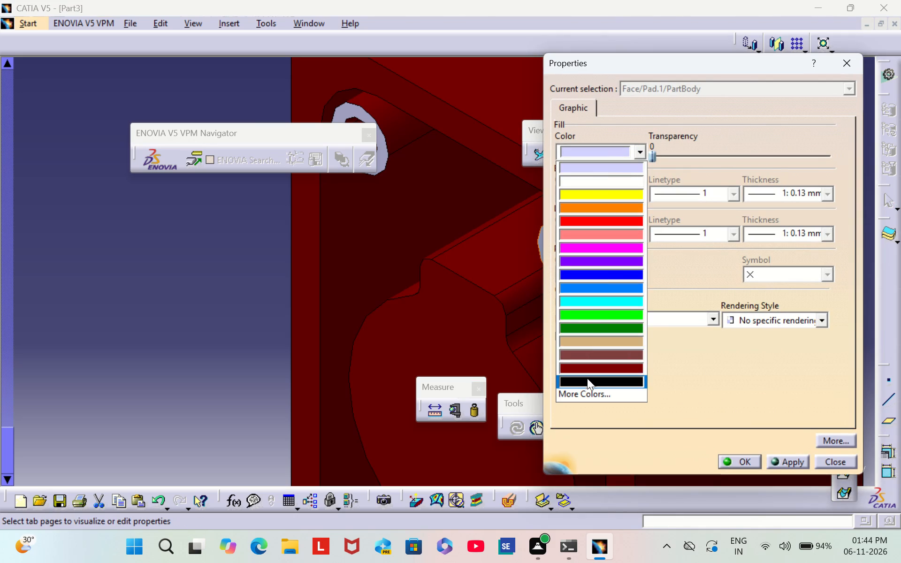
left_click(602, 367)
left_click(741, 455)
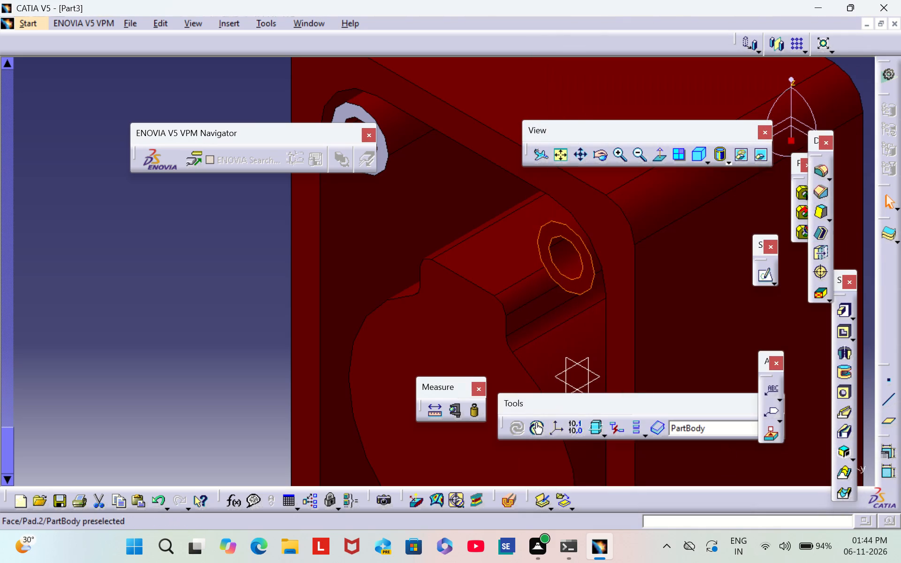
left_click(208, 288)
Set the fill colour of the ring-shaped end face of the low-y, high-z corner tube to dark red.
scroll(212, 287, "down", 1)
middle_click_drag(213, 286, 331, 9)
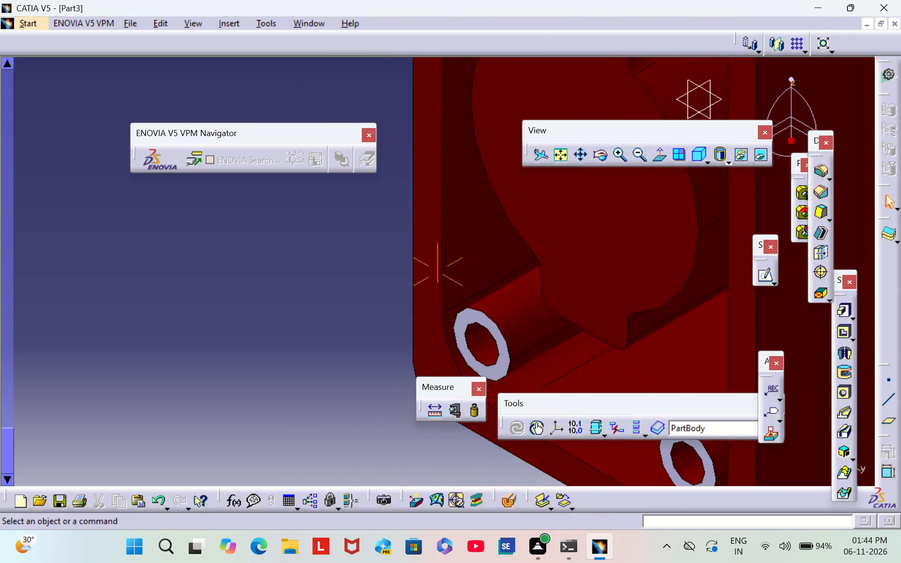
middle_click_drag(331, 9, 358, 320)
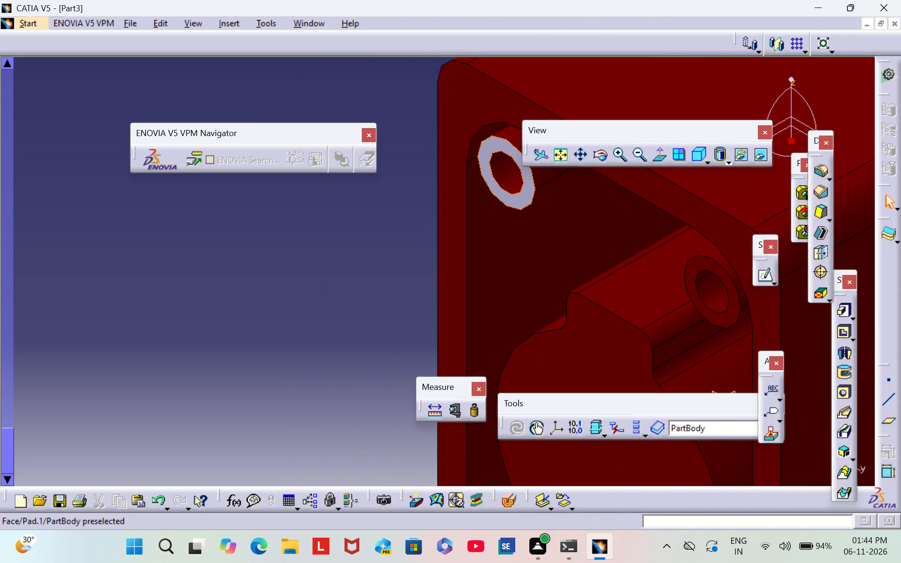
right_click(542, 197)
left_click(444, 253)
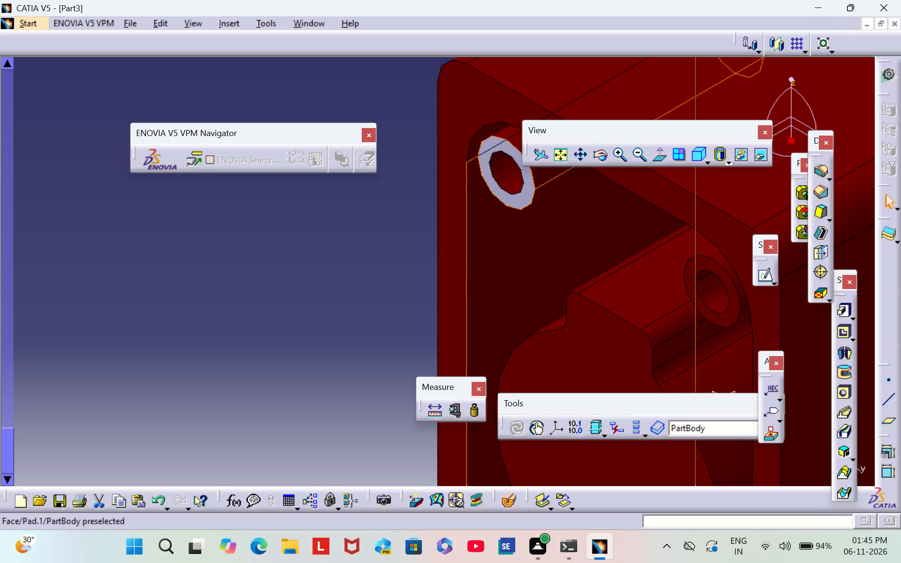
left_click_drag(327, 279, 332, 282)
right_click(526, 201)
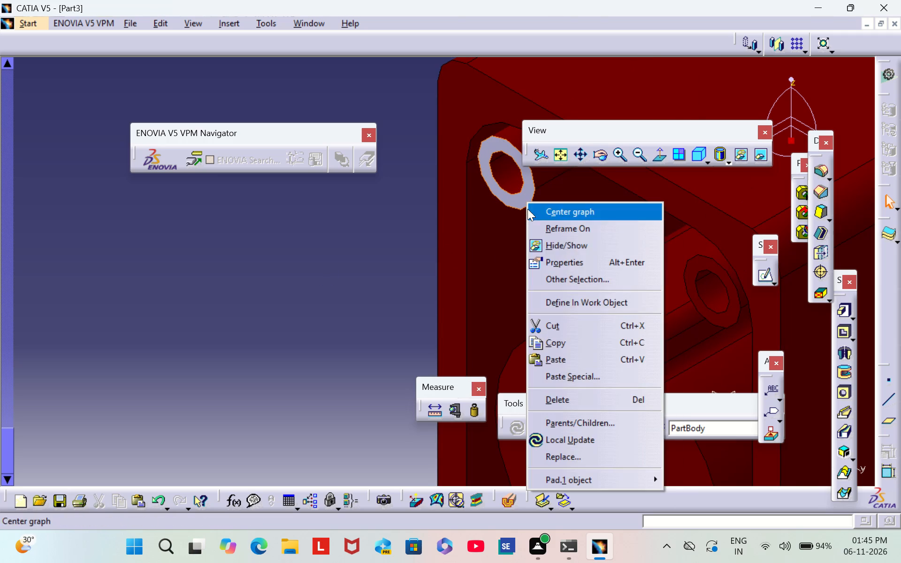
left_click(605, 265)
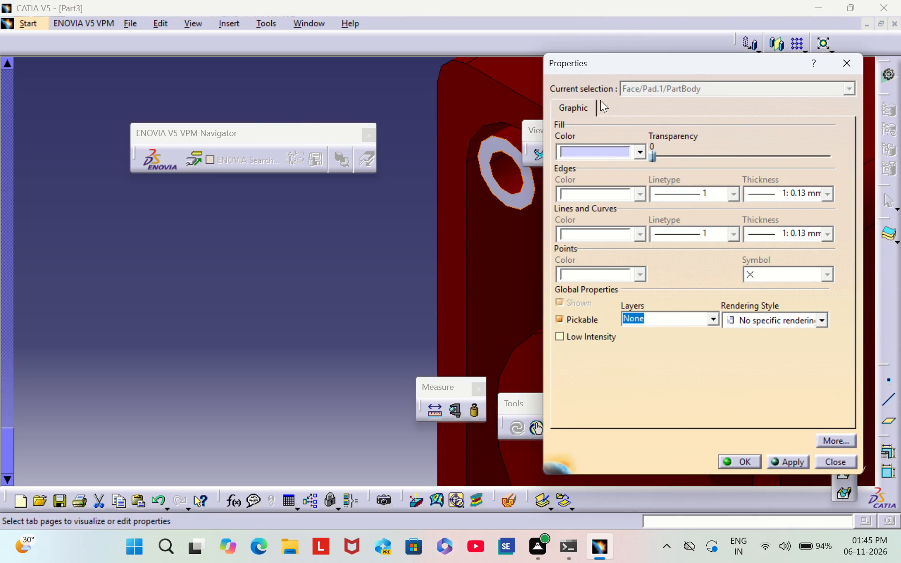
left_click(589, 152)
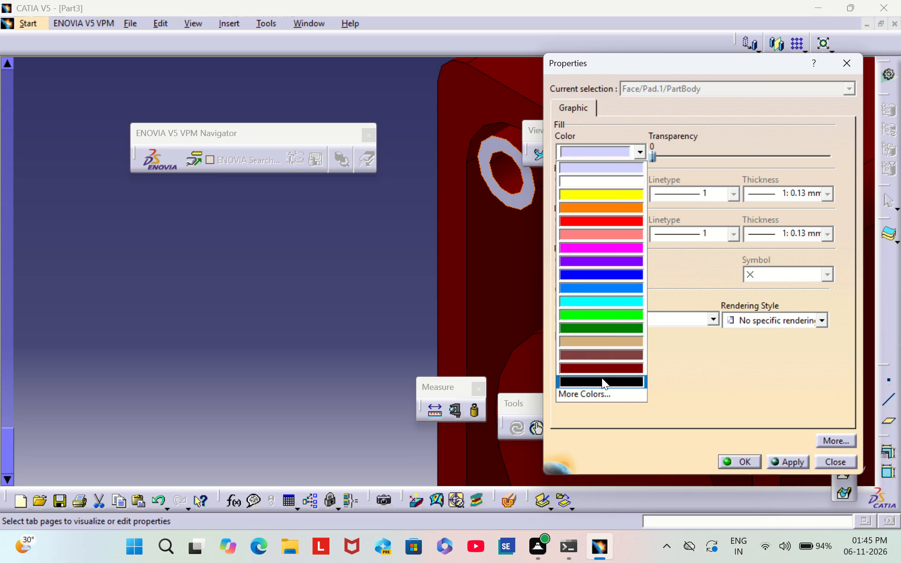
left_click(604, 367)
left_click(745, 463)
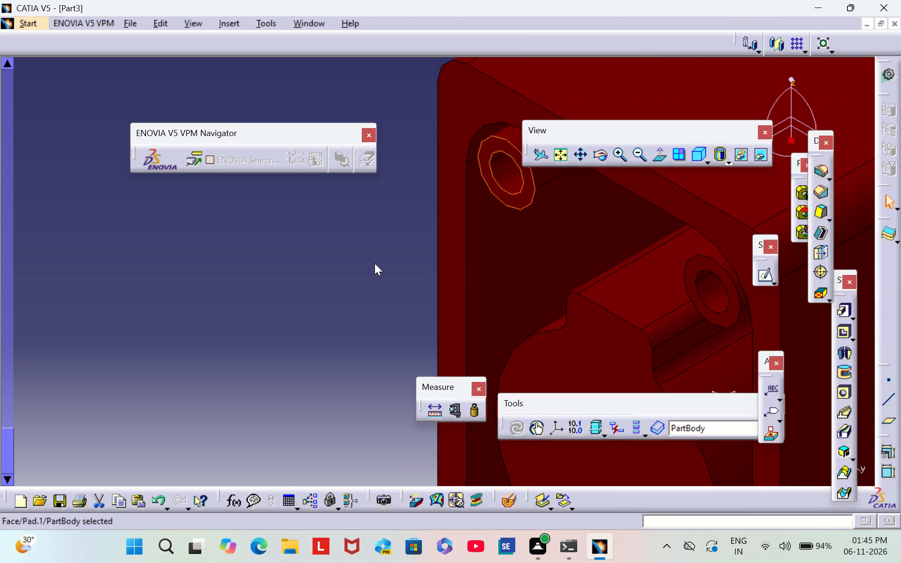
left_click(374, 263)
Colour the ring-shaped end face of the low-y, low-z corner tube dark red.
middle_click_drag(526, 305, 449, 0)
middle_click_drag(427, 245, 444, 65)
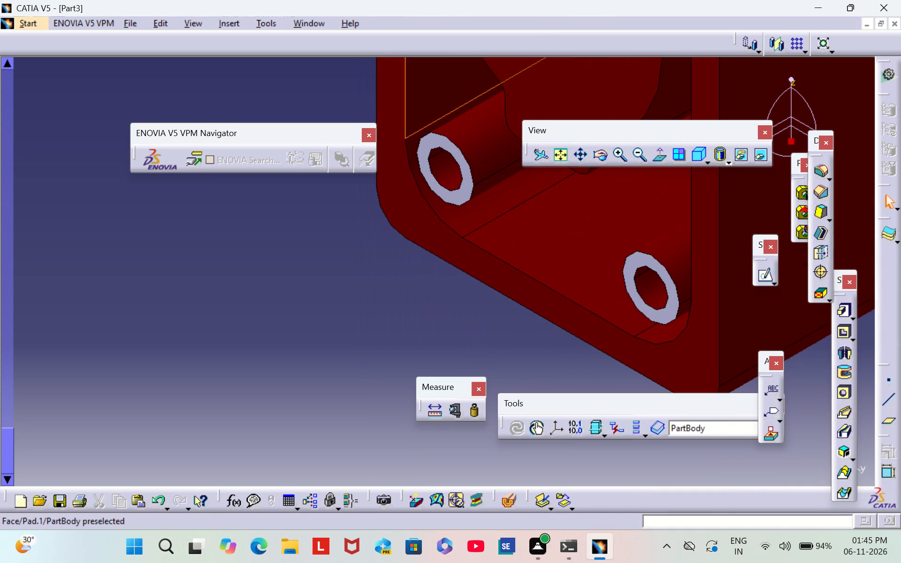
right_click(467, 181)
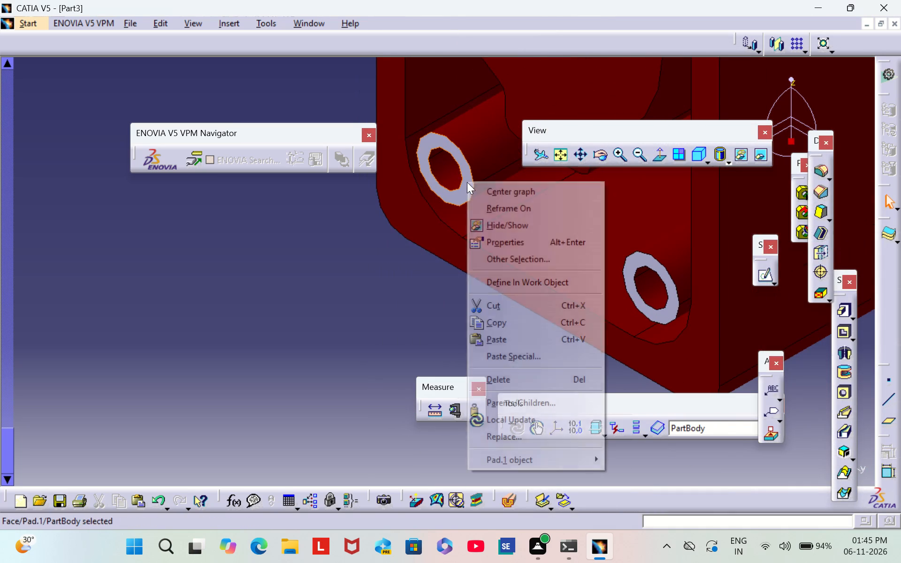
left_click(512, 241)
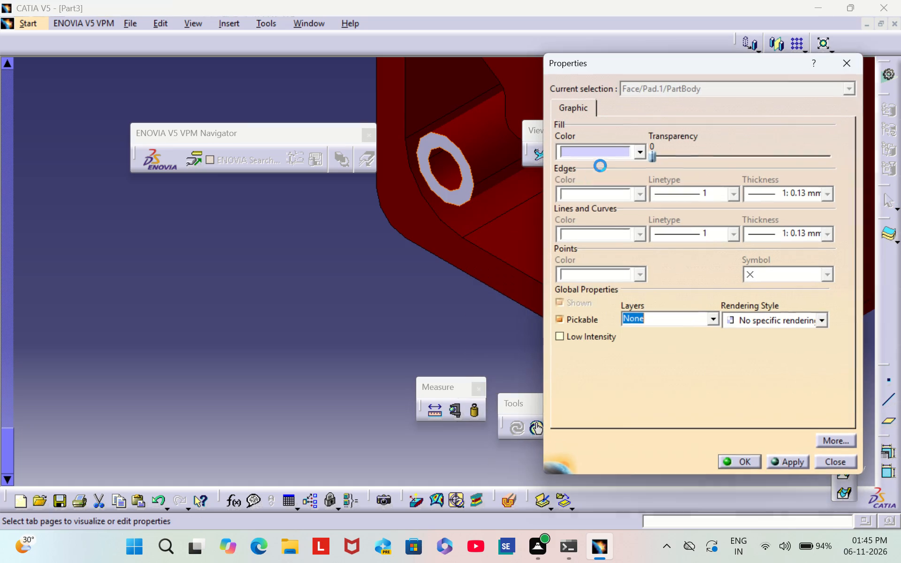
left_click(610, 149)
left_click(618, 373)
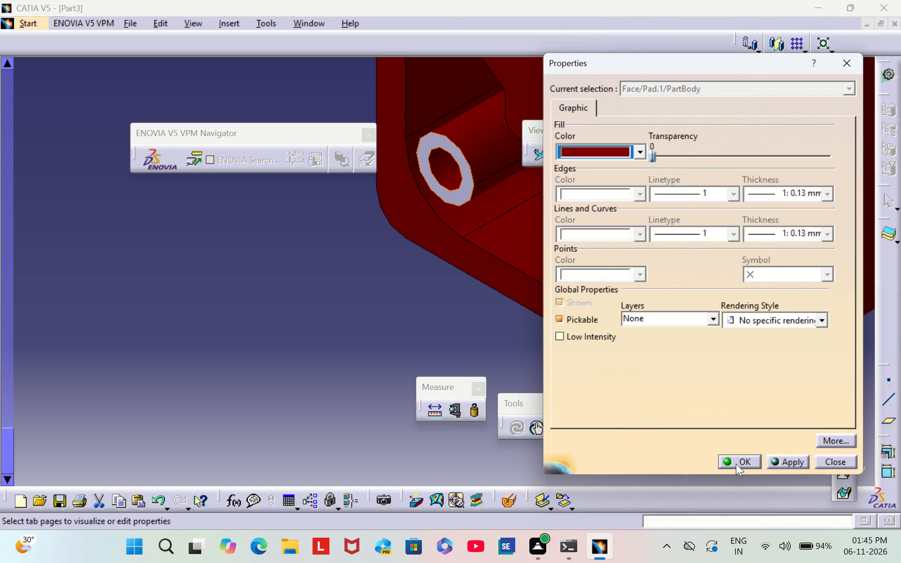
left_click(738, 461)
left_click(368, 332)
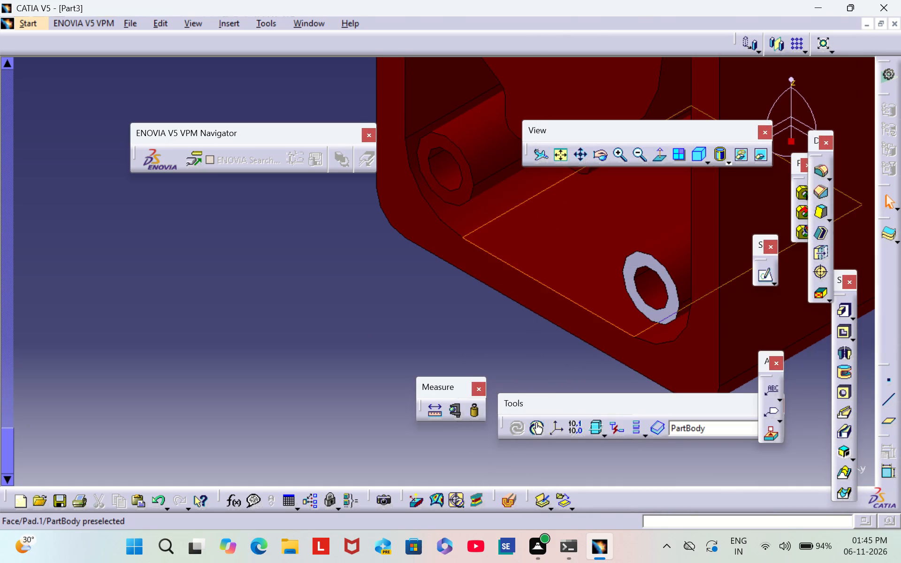
Set the fill colour of the ring-shaped end face of the high-y, low-z corner tube to dark red.
right_click(656, 267)
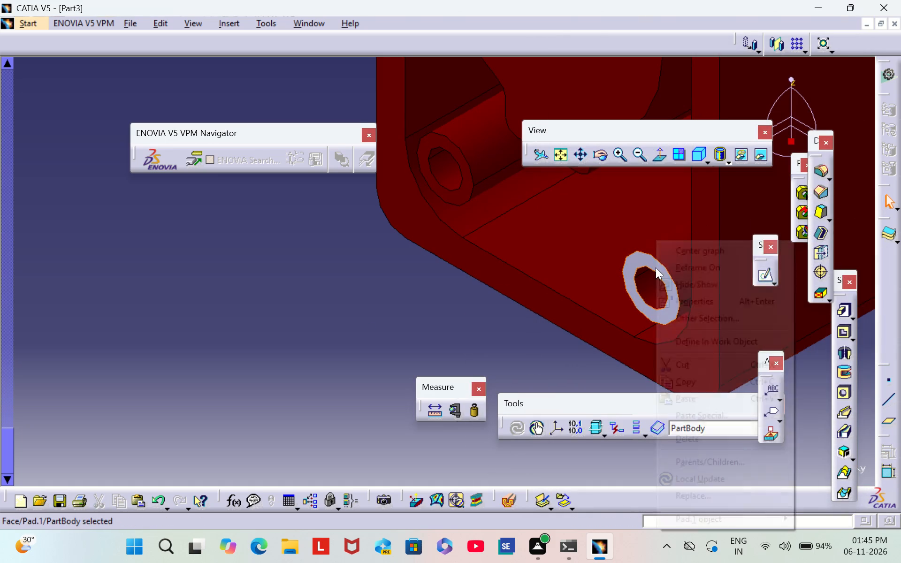
left_click(668, 299)
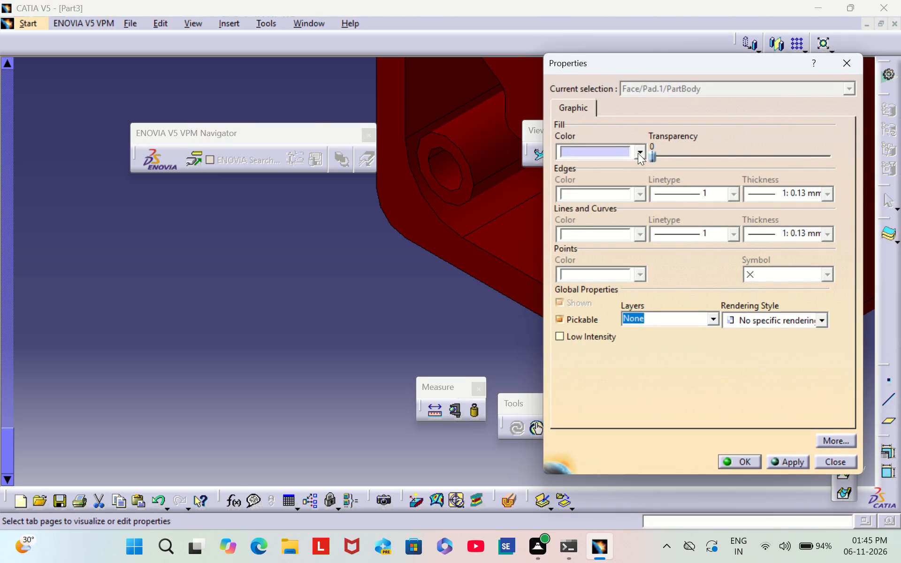
left_click(638, 150)
left_click(604, 366)
left_click(736, 459)
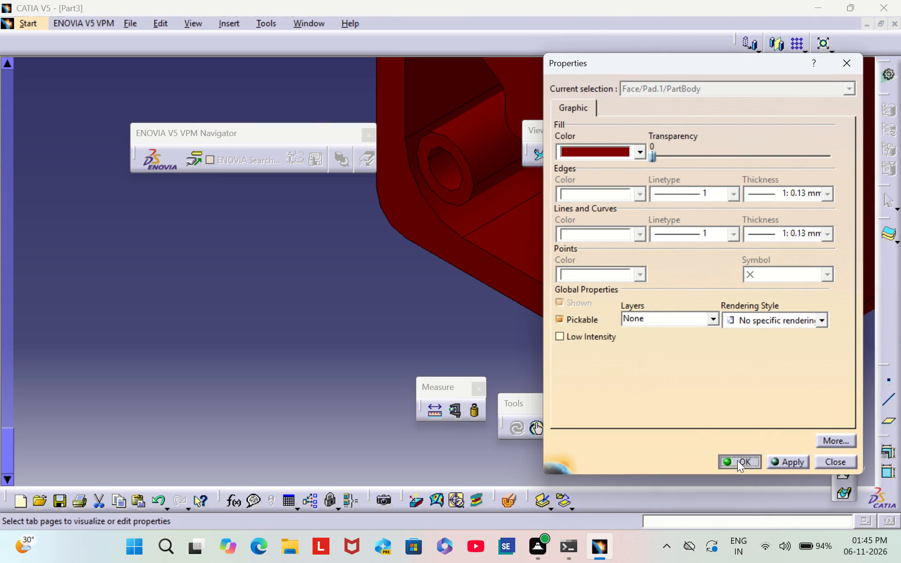
left_click(401, 252)
Examine the whole part from several sides for any faces not yet coloured dark red.
middle_click_drag(603, 197, 385, 288)
scroll(465, 245, "down", 1)
scroll(387, 284, "down", 1)
scroll(467, 0, "down", 2)
middle_click_drag(467, 0, 405, 244)
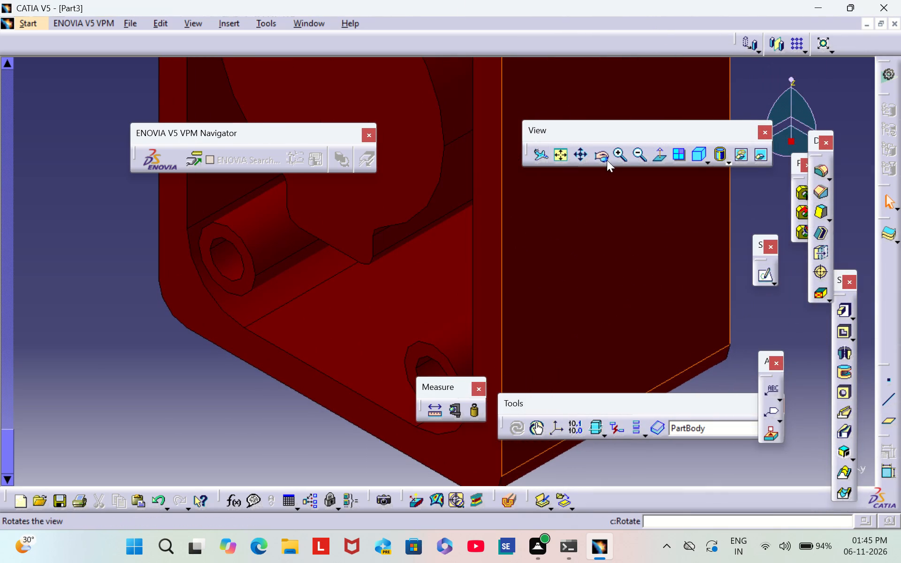
triple_click(634, 154)
triple_click(637, 154)
left_click(637, 154)
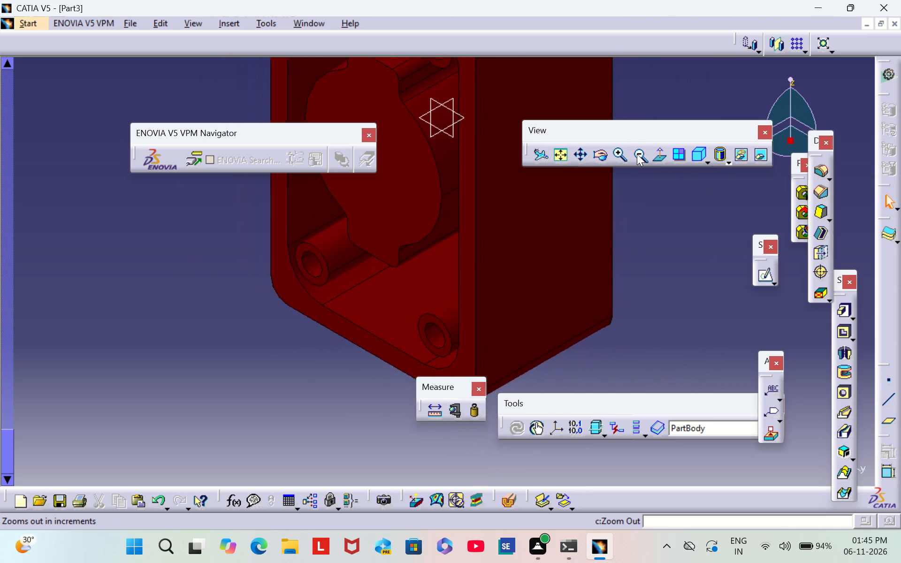
scroll(568, 208, "down", 2)
middle_click_drag(569, 205, 323, 362)
right_click_drag(568, 199, 323, 362)
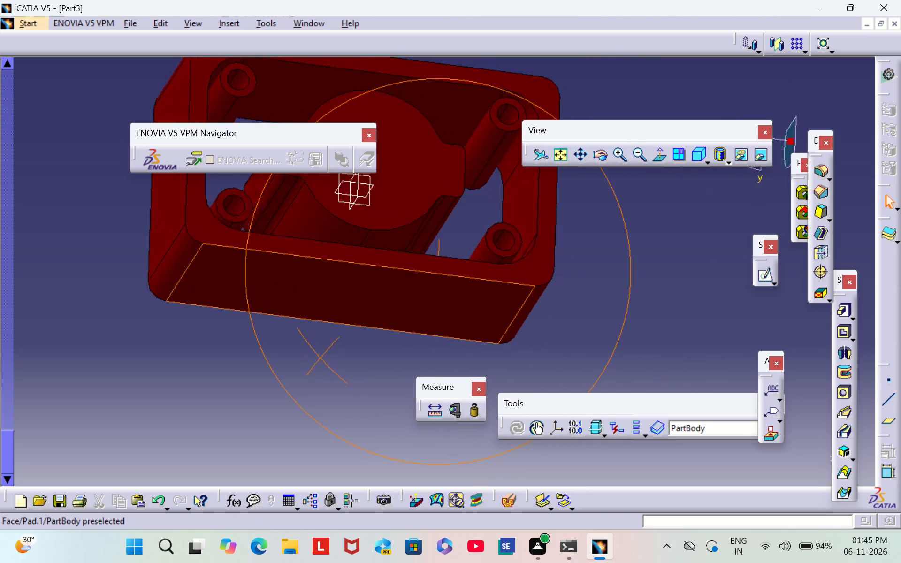
Examine the outer walls and interior of the part from several angles for faces not yet coloured dark red.
middle_click_drag(323, 362, 508, 280)
right_click_drag(323, 362, 508, 280)
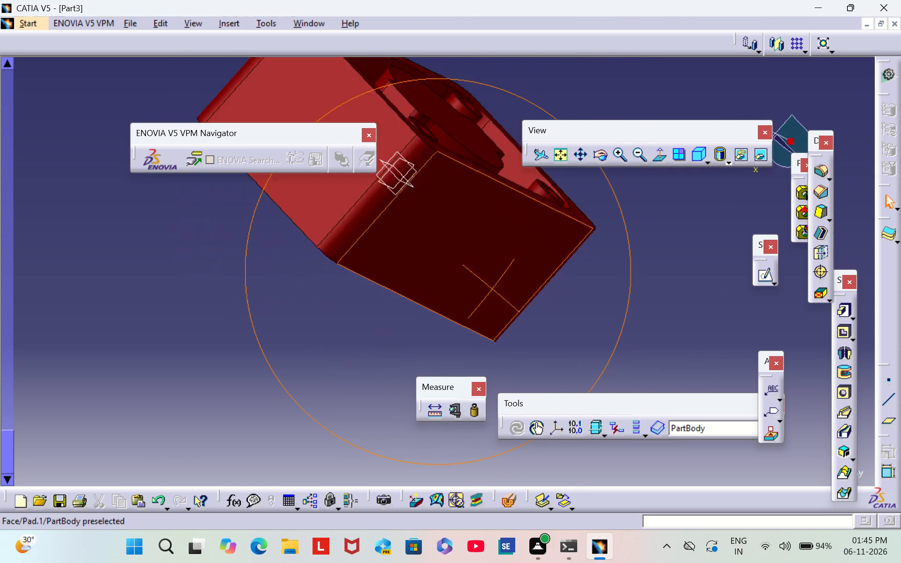
middle_click_drag(508, 280, 528, 342)
right_click_drag(508, 280, 528, 342)
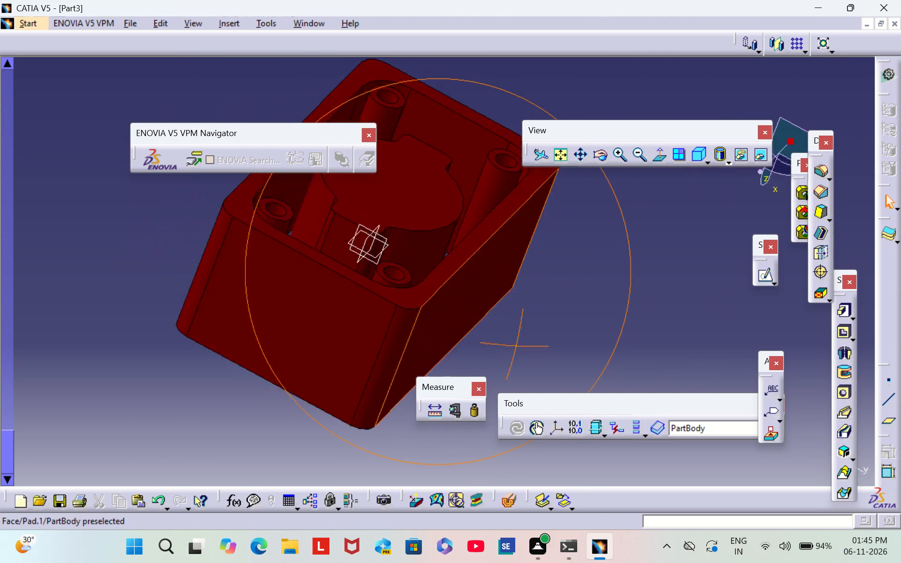
right_click_drag(528, 342, 665, 215)
middle_click_drag(528, 342, 662, 204)
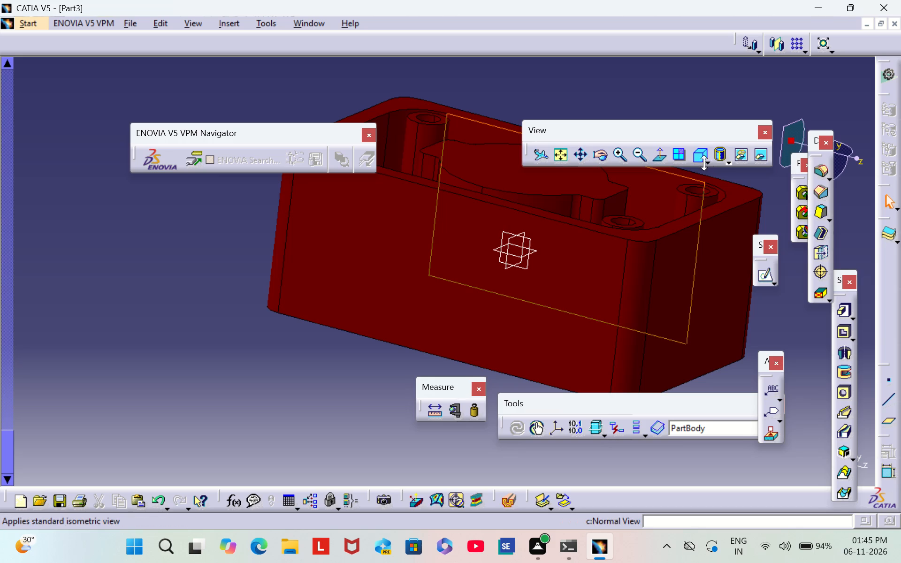
Show the whole part in the standard isometric view, fitted to the window.
left_click(698, 158)
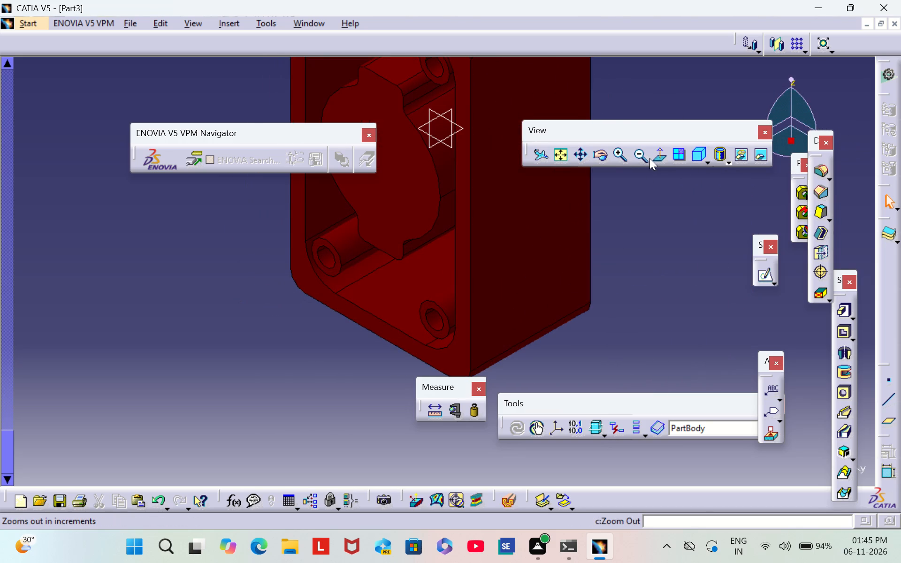
left_click(561, 156)
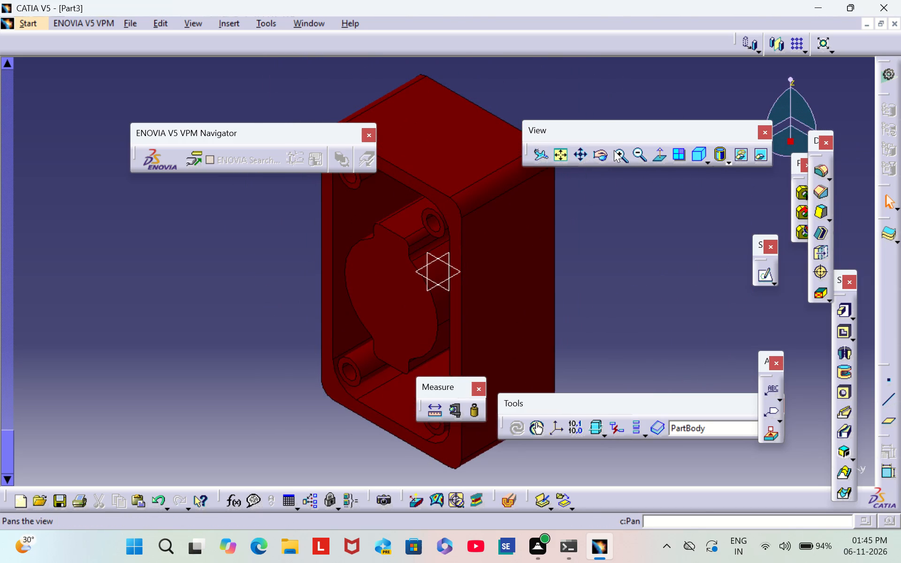
left_click(616, 156)
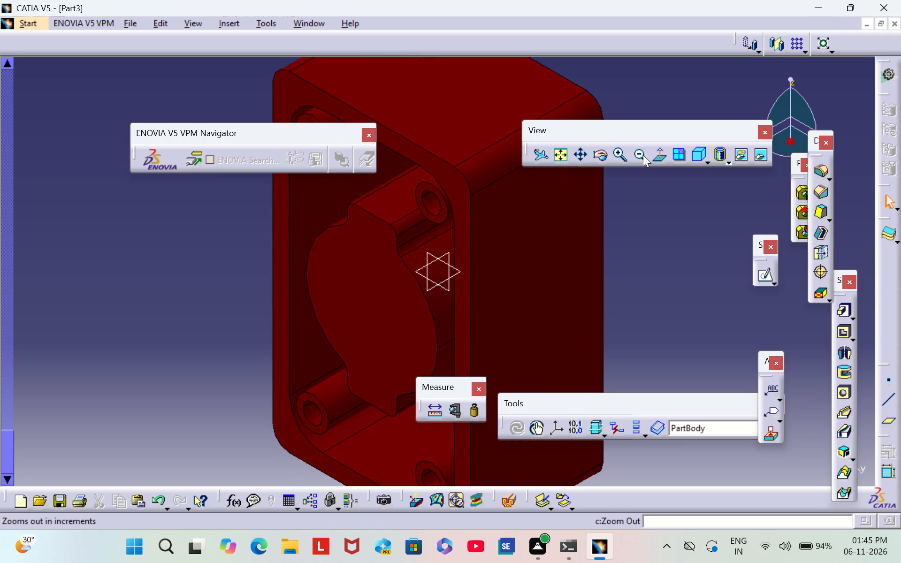
left_click(636, 157)
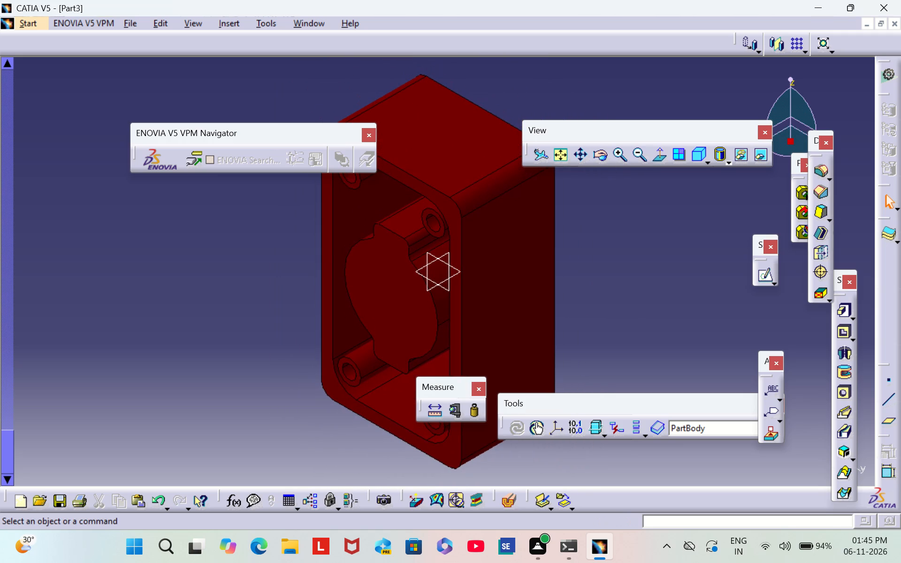
left_click(620, 154)
left_click(640, 159)
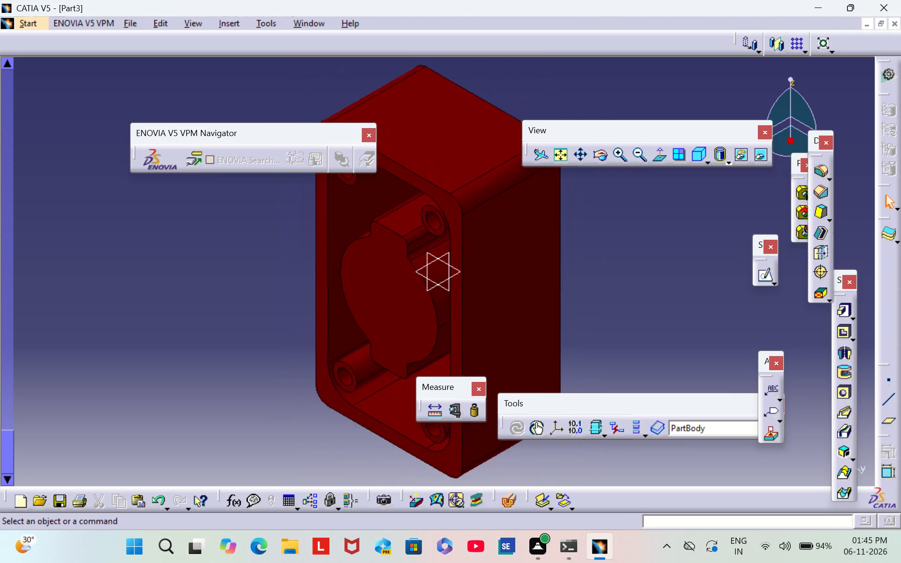
scroll(258, 283, "up", 14)
scroll(142, 330, "up", 15)
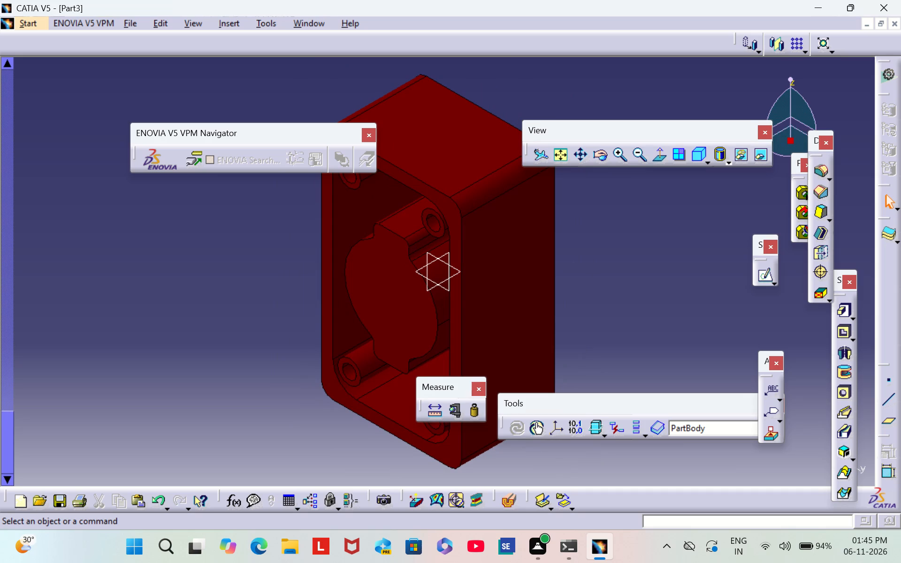
scroll(141, 315, "up", 20)
scroll(141, 315, "up", 8)
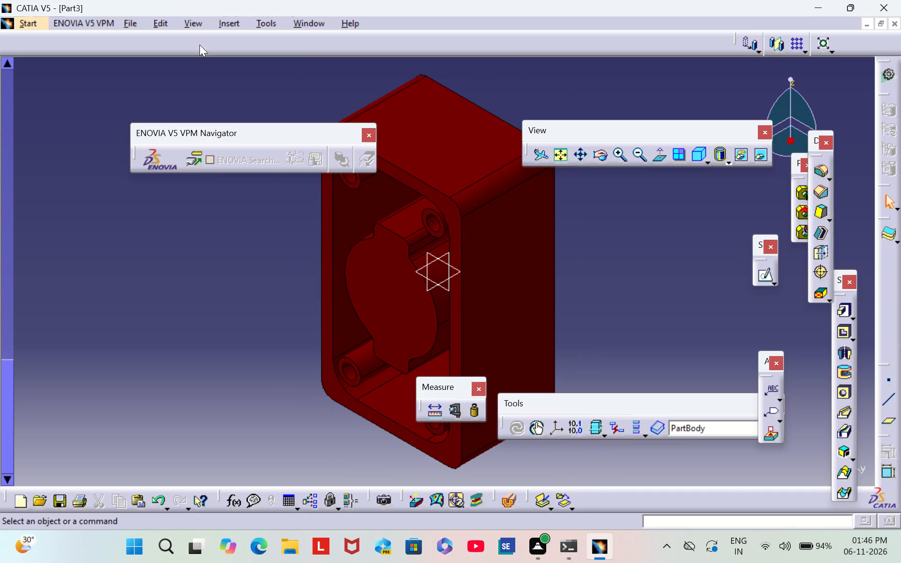
Open the part for saving as a CATPart on the Desktop and clear the proposed file name.
left_click(129, 22)
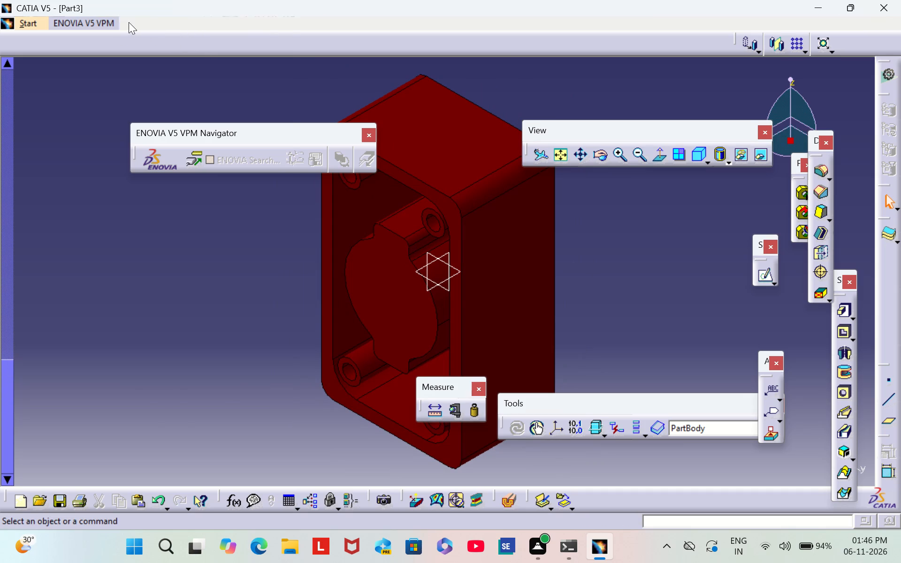
left_click(182, 136)
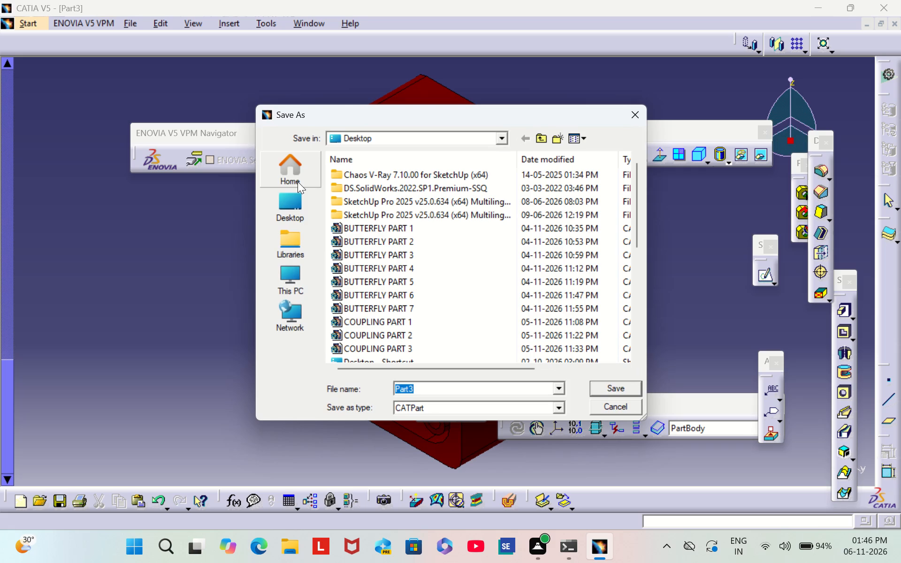
key("BackSpace")
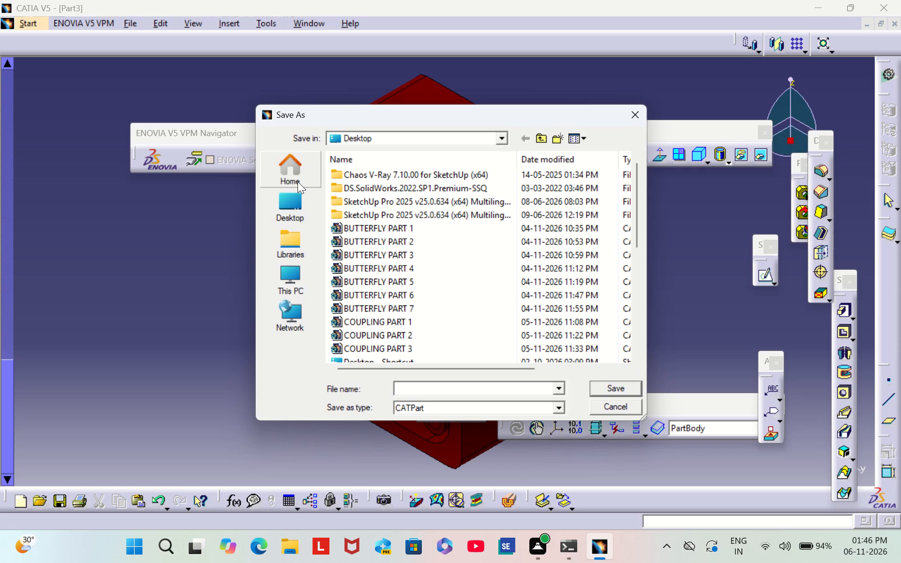
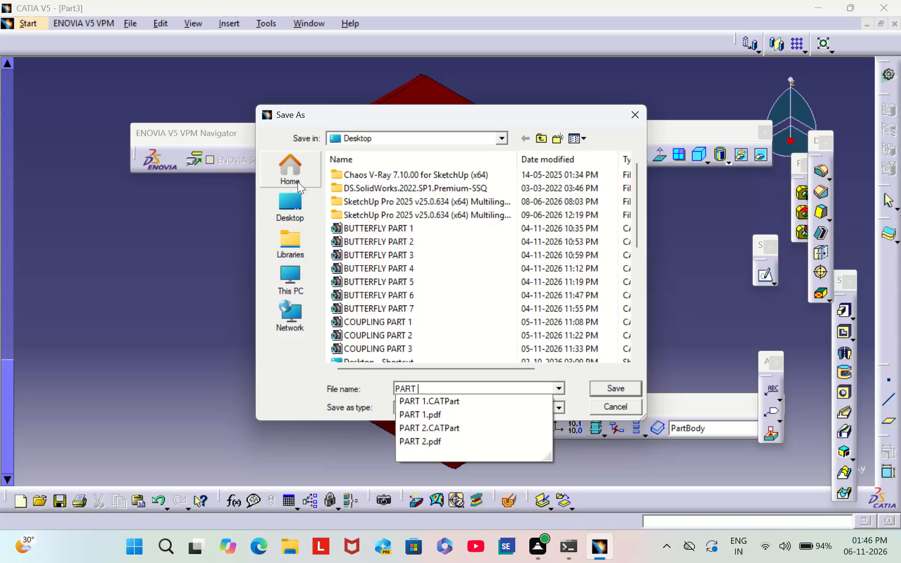
Complete the file name as PART 3 and save the part as a CATPart on the Desktop.
key("3")
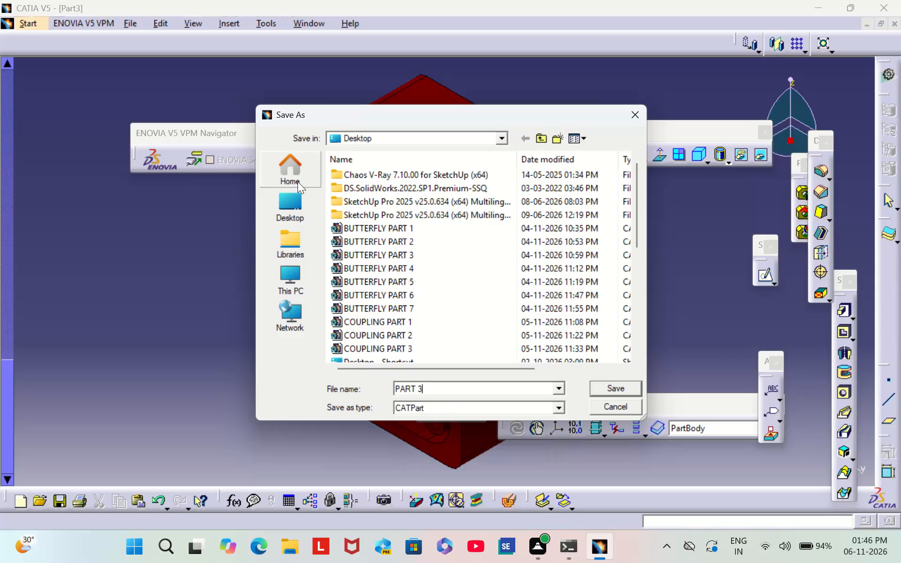
left_click(619, 386)
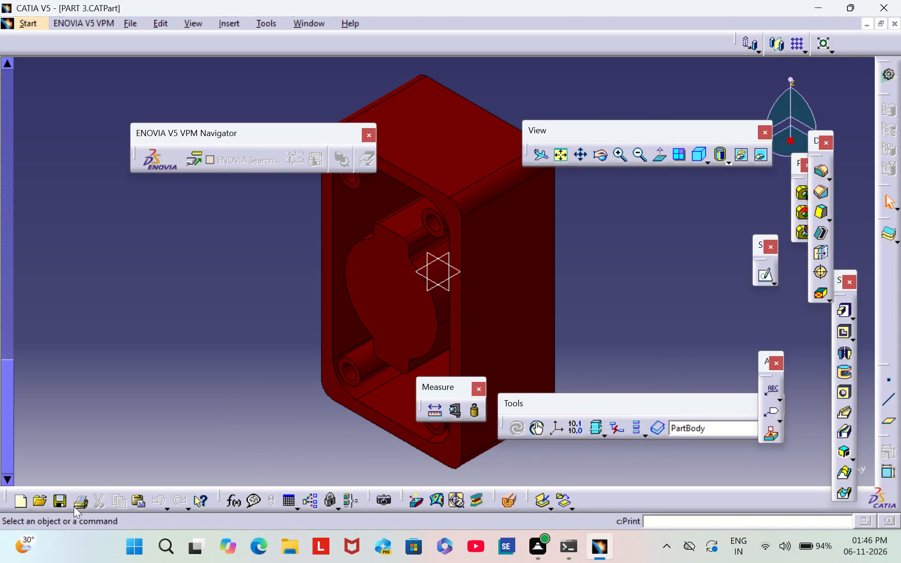
Print the part view to a PDF document named PART 3 on the Desktop.
left_click(79, 509)
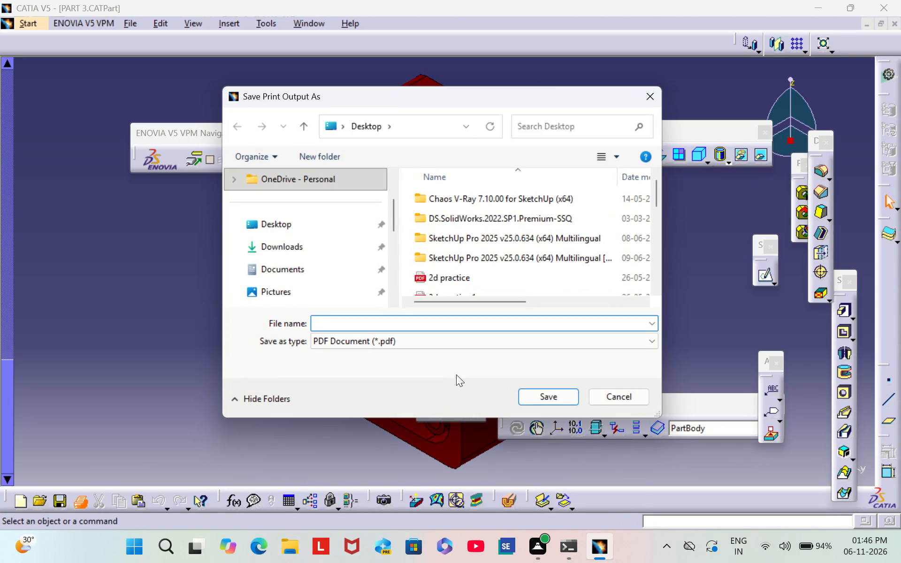
type("PART")
key("space")
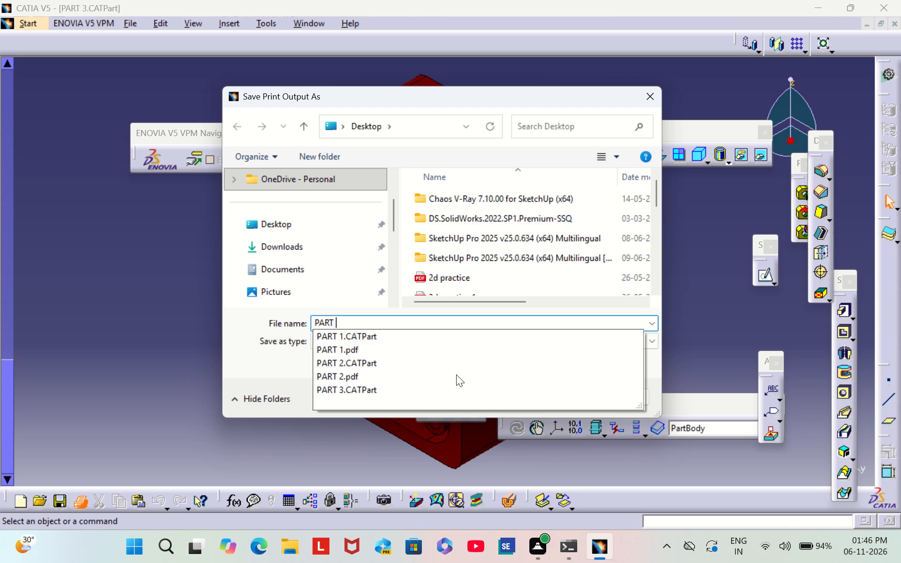
key("3")
left_click(549, 394)
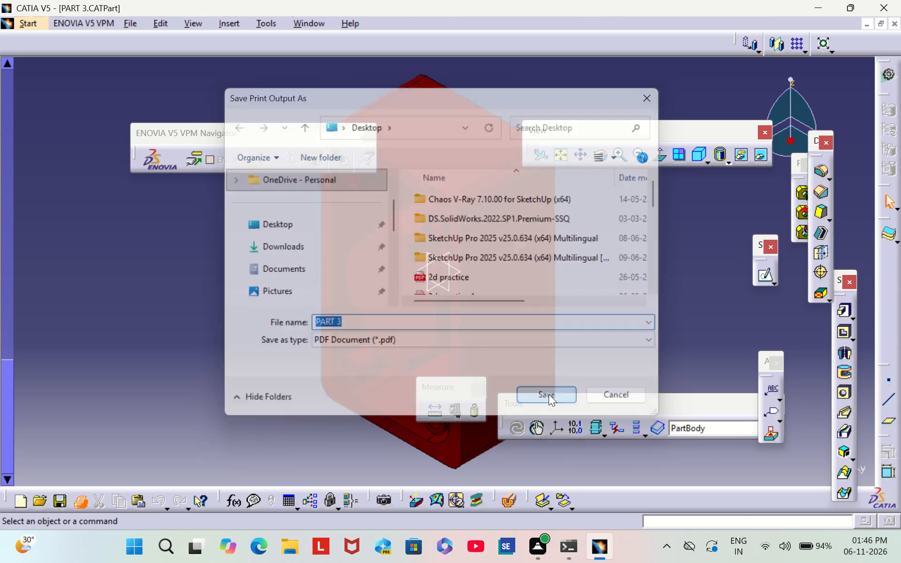